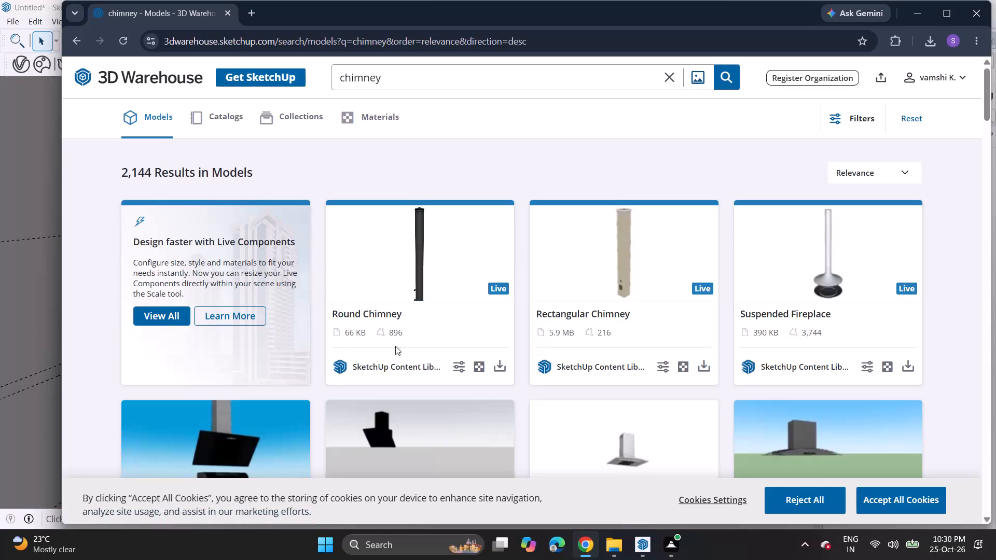
# Browse the chimney results in 3D Warehouse for a range hood suitable for the kitchen.
pyautogui.scroll(-7, 392, 359)
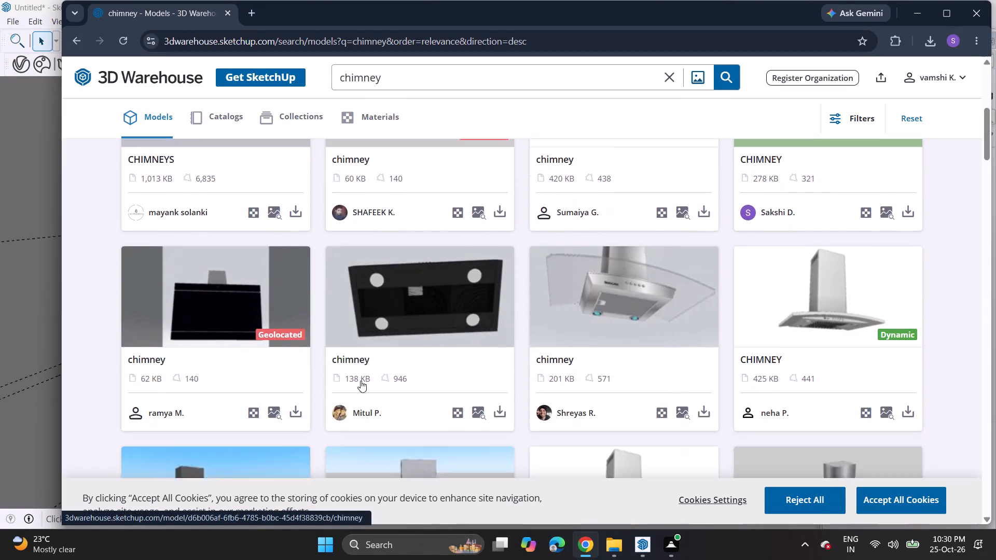
pyautogui.scroll(-10, 361, 381)
pyautogui.scroll(1, 364, 383)
pyautogui.scroll(-1, 364, 383)
pyautogui.scroll(1, 364, 384)
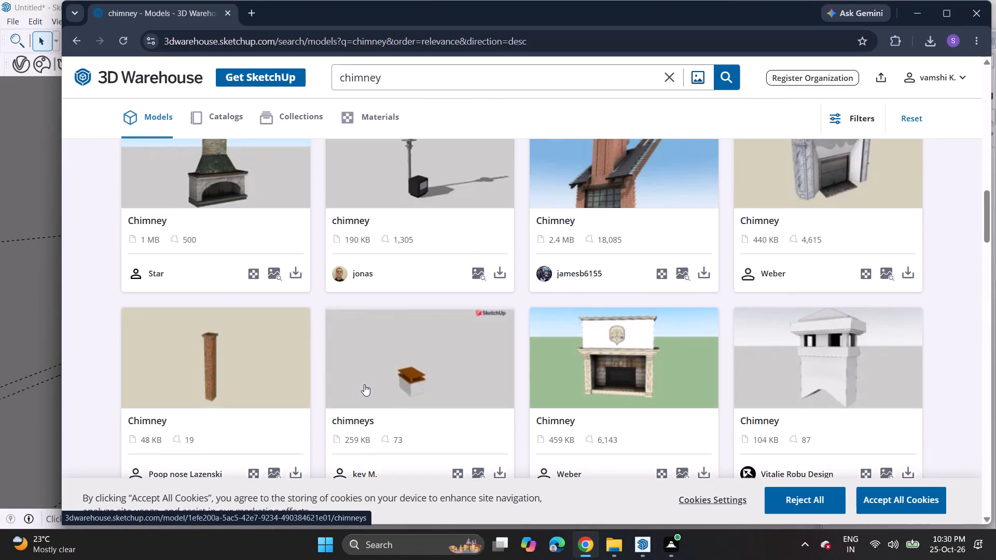
pyautogui.scroll(5, 364, 384)
pyautogui.scroll(-3, 364, 378)
pyautogui.scroll(1, 364, 378)
pyautogui.scroll(-5, 364, 378)
pyautogui.scroll(1, 364, 380)
pyautogui.scroll(-6, 364, 380)
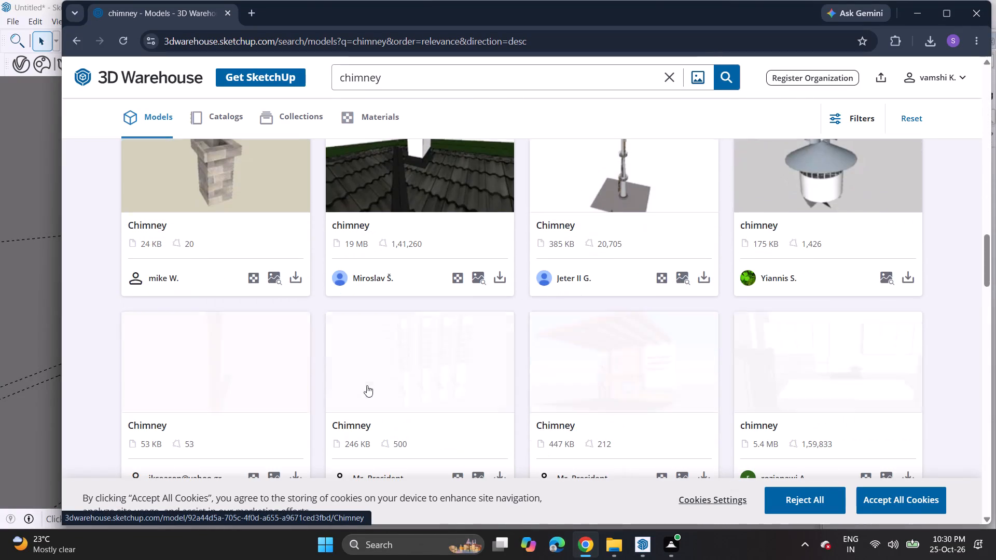
pyautogui.scroll(2, 367, 385)
pyautogui.scroll(-9, 367, 385)
pyautogui.scroll(1, 370, 387)
pyautogui.scroll(-4, 370, 387)
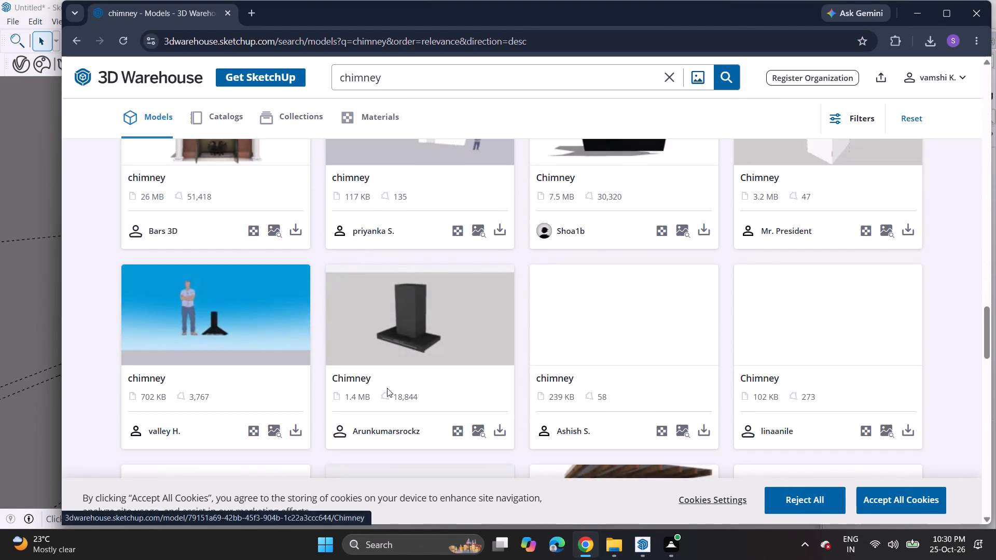
pyautogui.scroll(3, 387, 388)
pyautogui.scroll(-6, 387, 388)
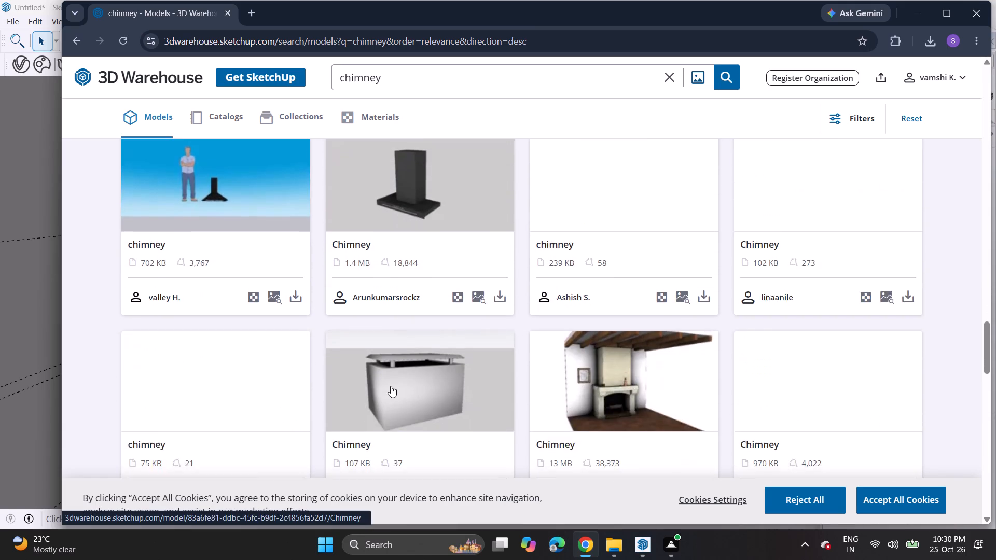
pyautogui.scroll(-2, 391, 386)
pyautogui.scroll(4, 460, 352)
pyautogui.scroll(-1, 460, 352)
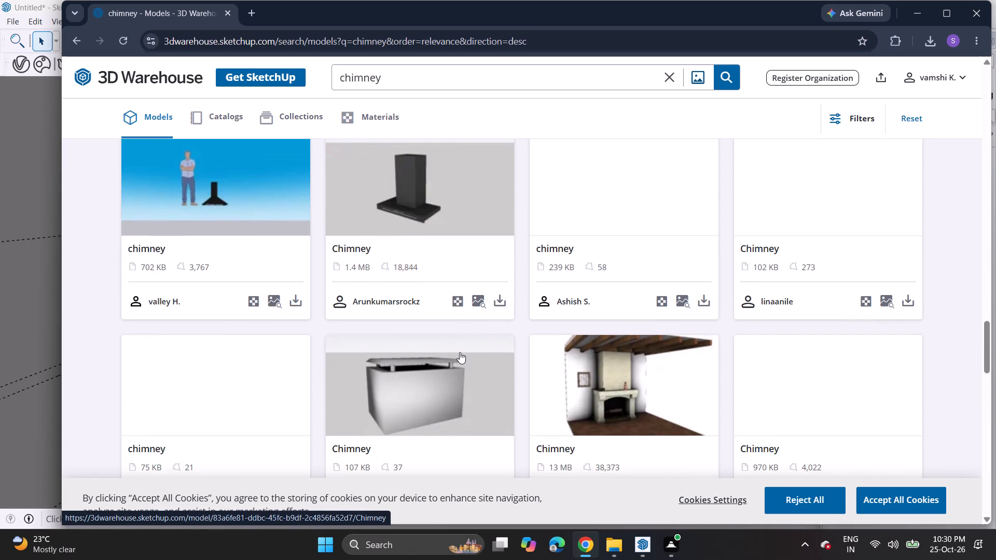
pyautogui.scroll(17, 460, 352)
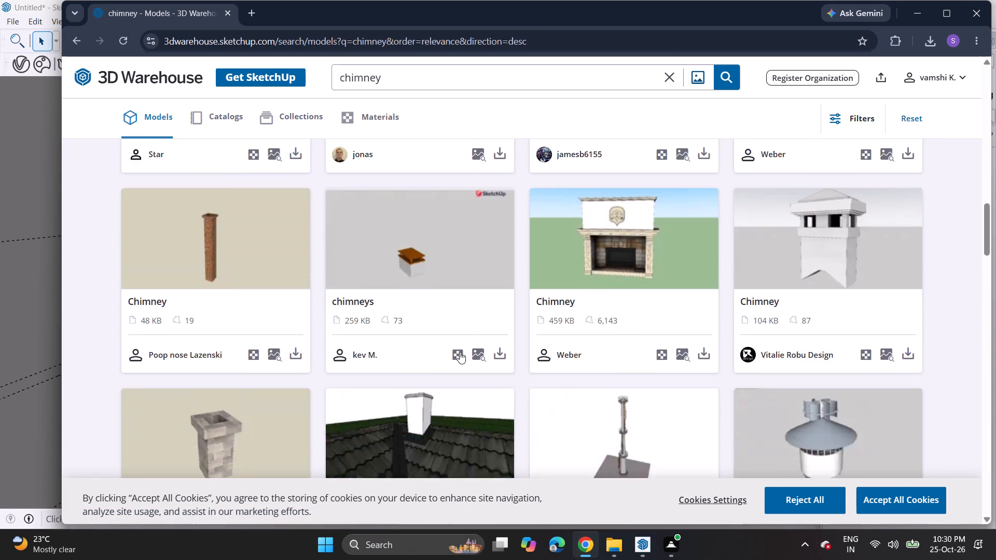
pyautogui.scroll(15, 460, 352)
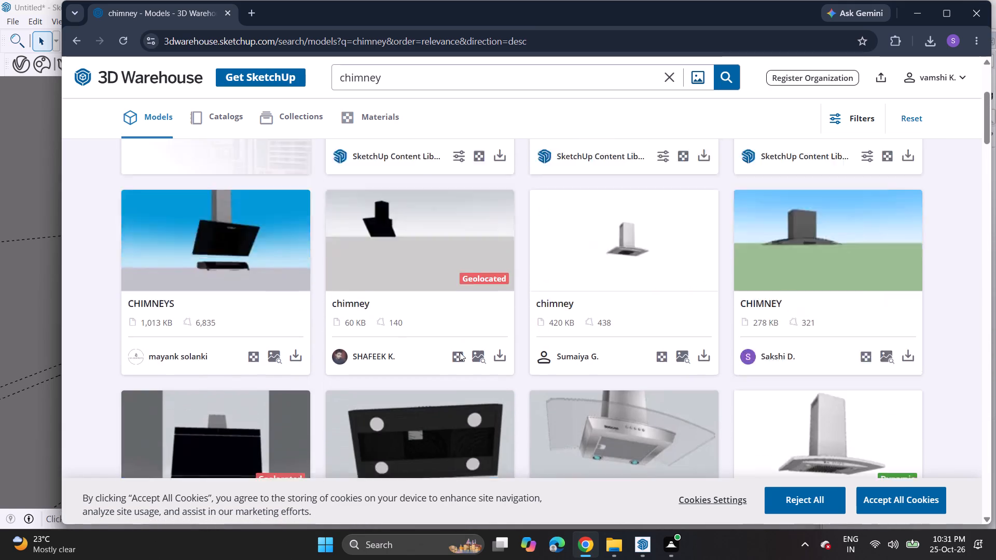
pyautogui.scroll(3, 460, 352)
pyautogui.scroll(-3, 460, 352)
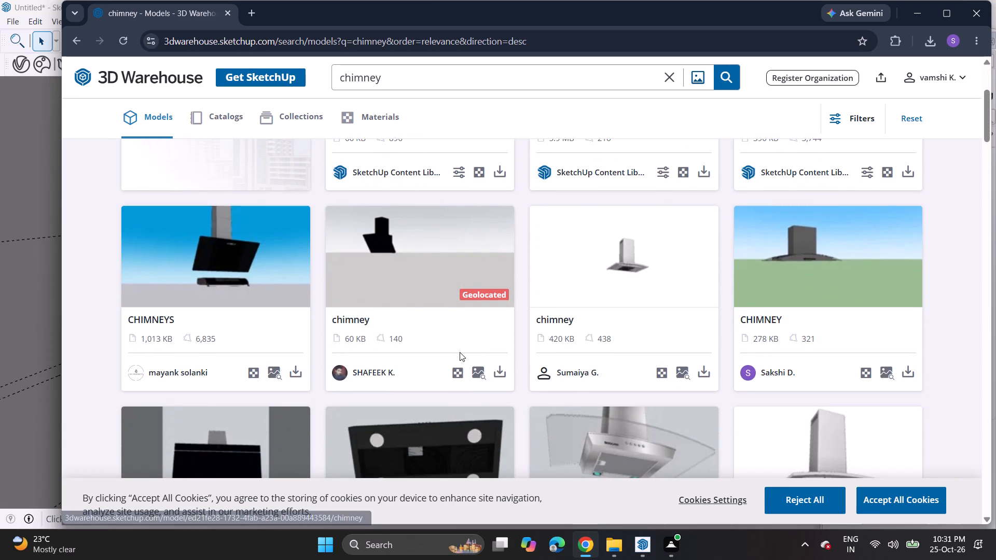
pyautogui.scroll(-3, 330, 371)
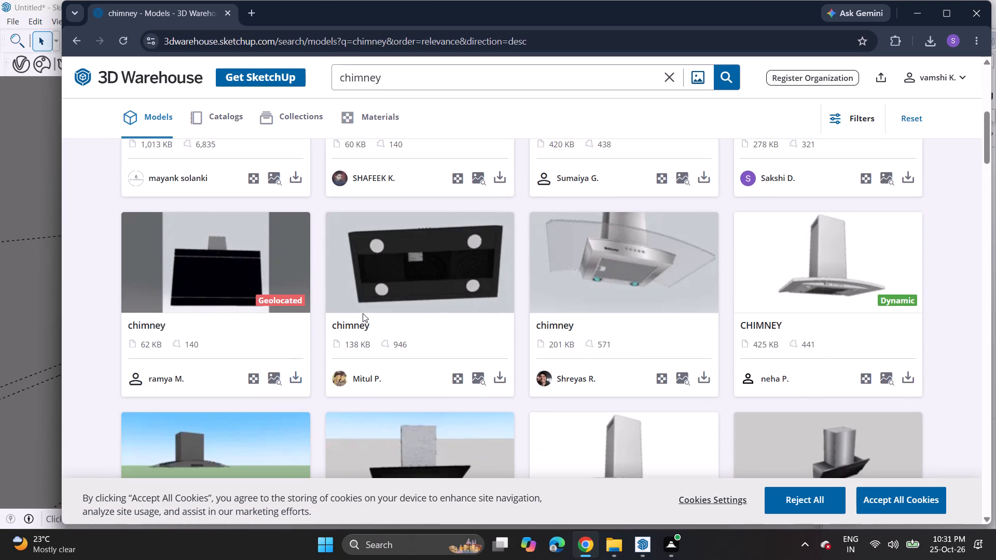
pyautogui.scroll(9, 416, 329)
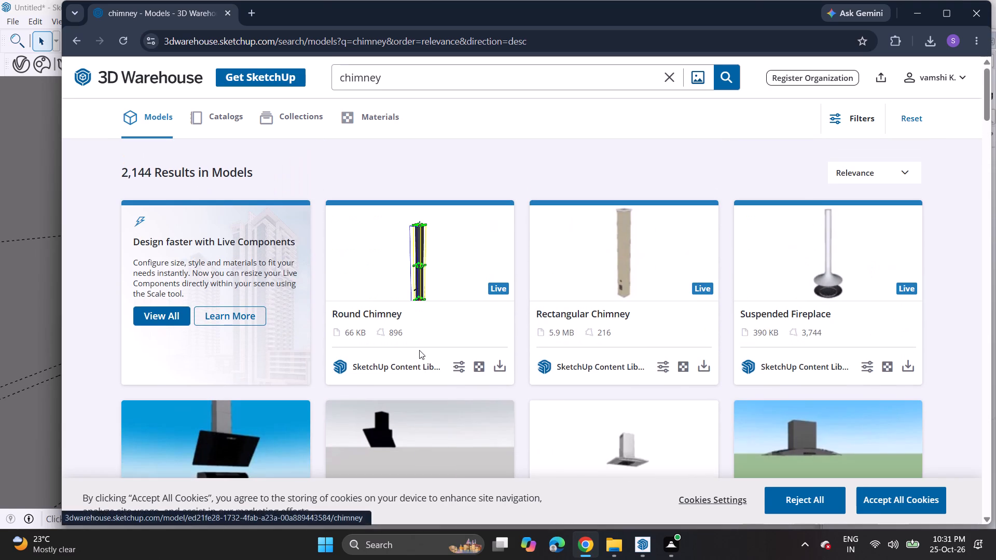
pyautogui.scroll(-16, 419, 350)
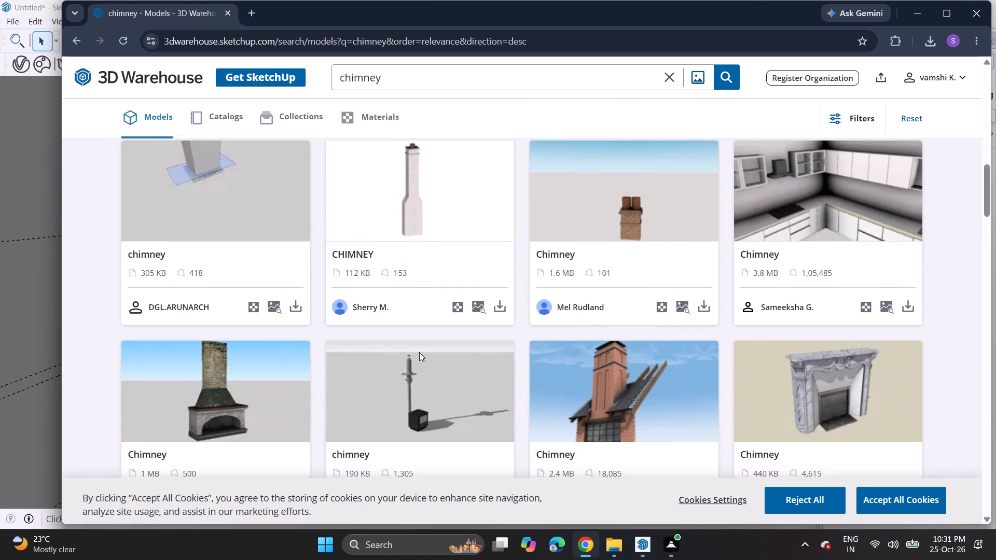
pyautogui.scroll(-8, 419, 352)
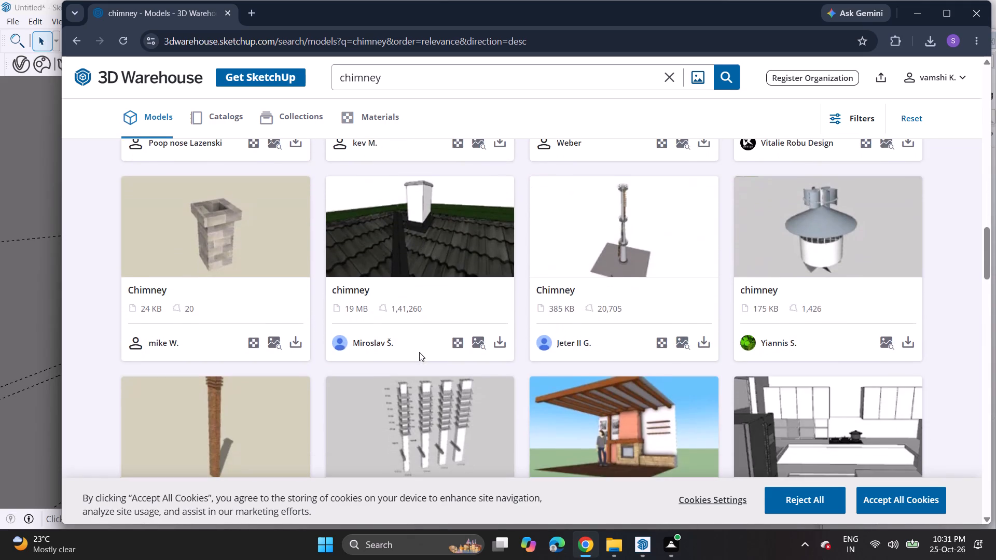
pyautogui.scroll(-8, 419, 352)
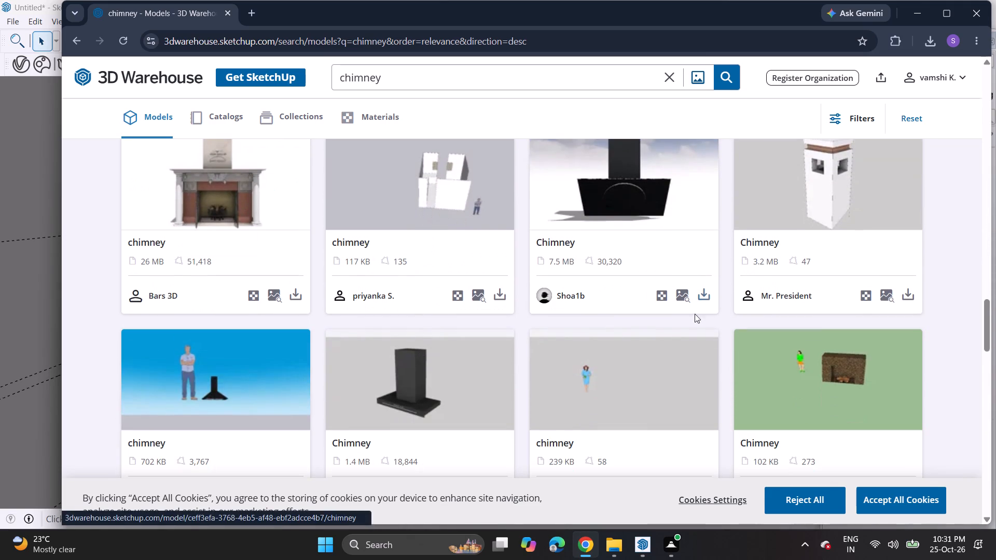
# Download the 7.5 MB Chimney model, the wide black kitchen hood.
pyautogui.click(710, 294)
pyautogui.click(702, 325)
# Download the 1.4 MB Chimney model, the black hood with a rectangular duct.
pyautogui.scroll(-5, 417, 349)
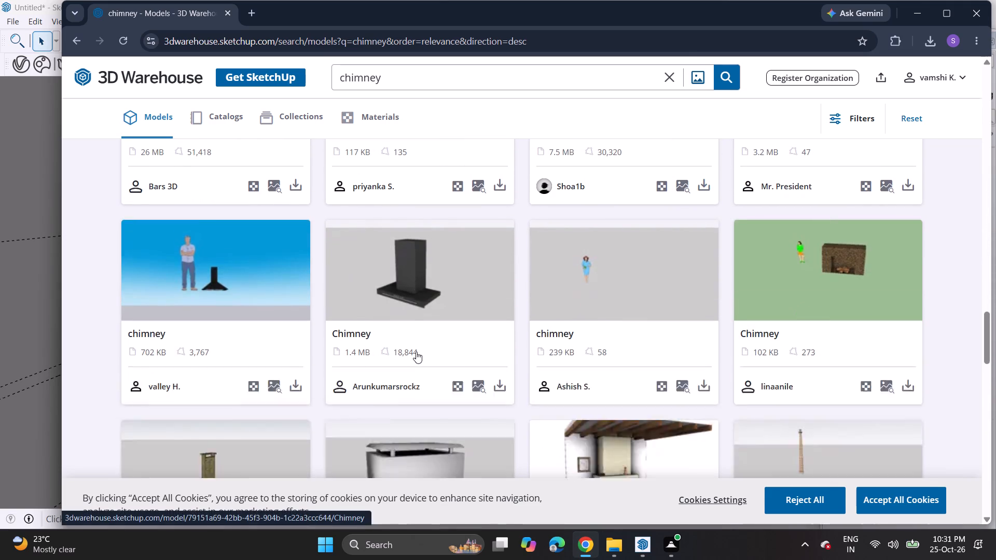
pyautogui.scroll(-5, 416, 352)
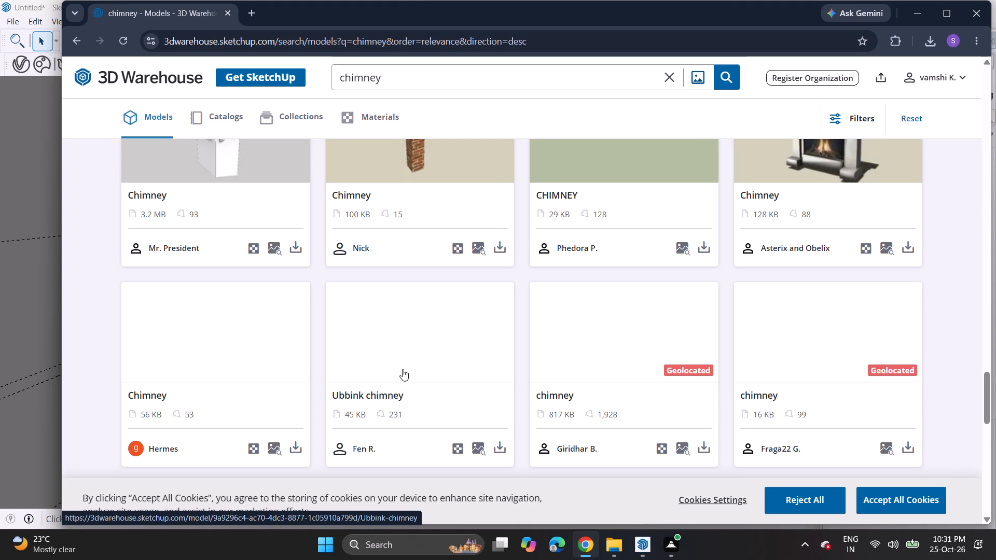
pyautogui.scroll(4, 348, 419)
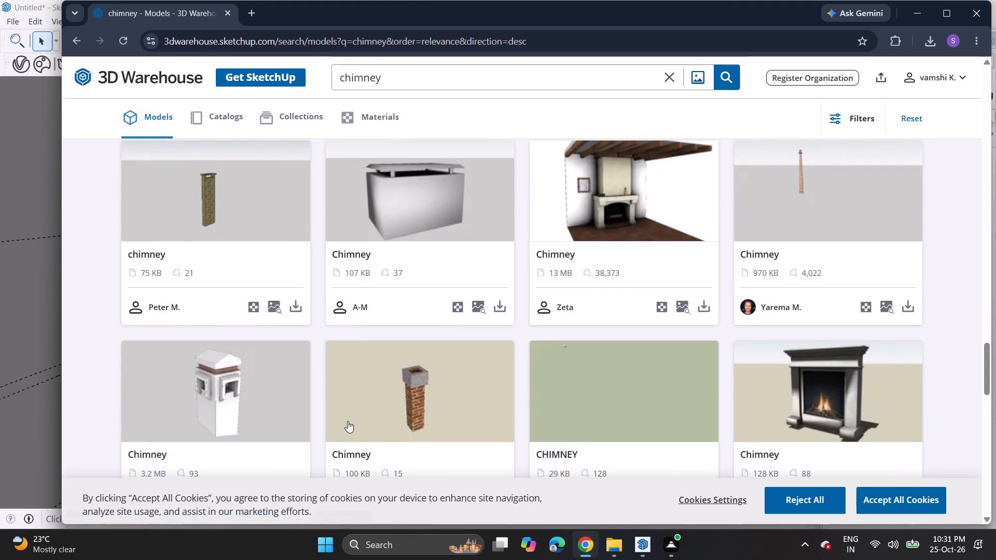
pyautogui.scroll(5, 351, 415)
pyautogui.click(502, 425)
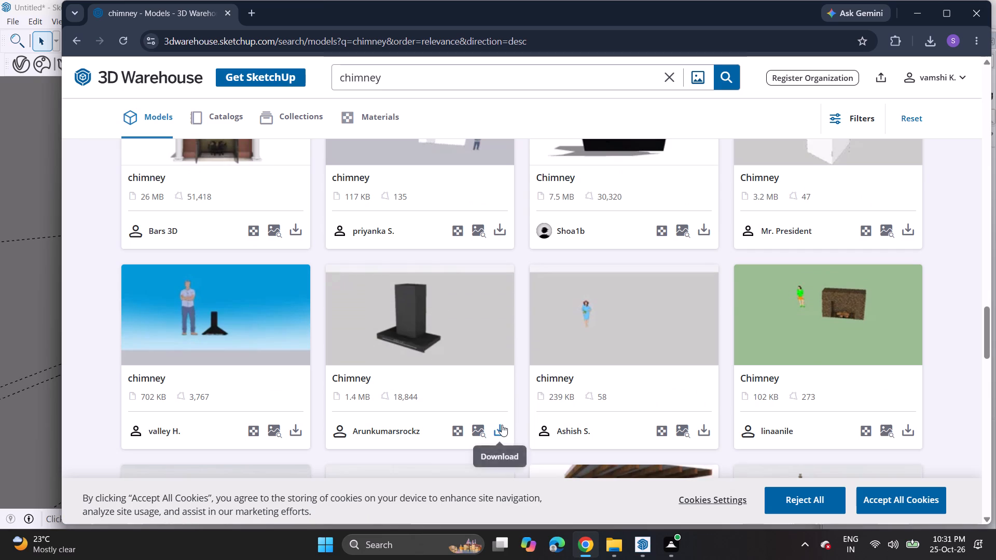
pyautogui.click(551, 323)
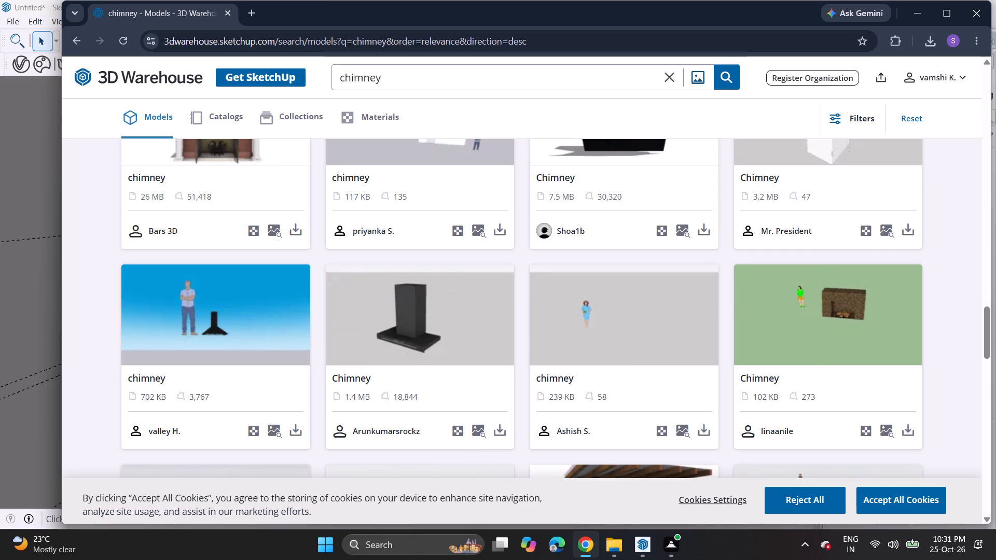
# Switch to SketchUp with the kitchen model.
pyautogui.click(642, 547)
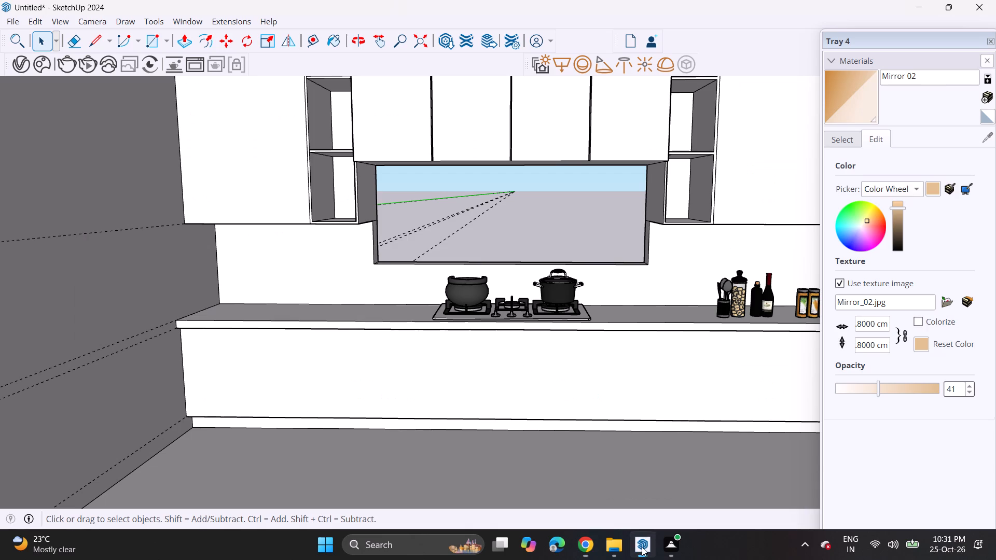
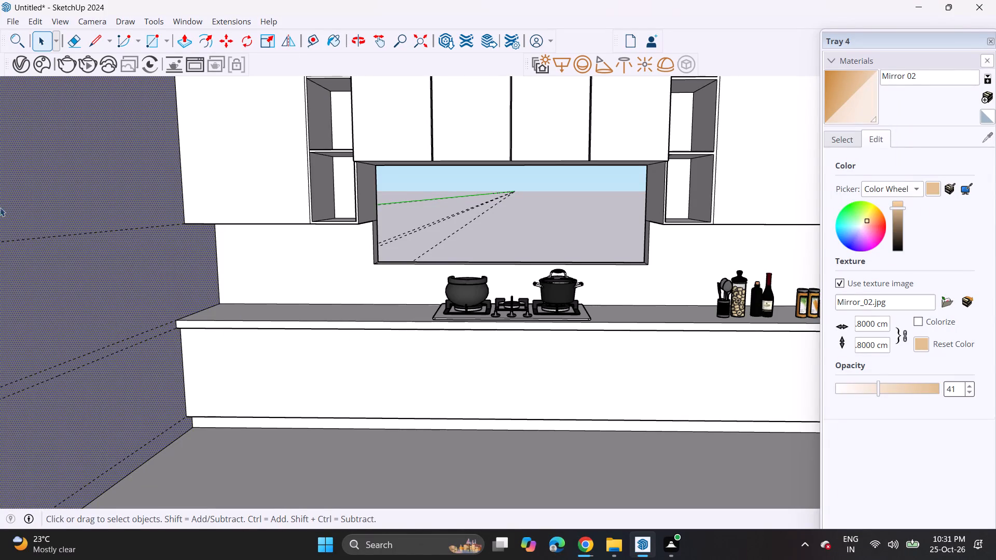
# Import the PV977NSS_GEProfile hood model from Downloads and place it at the lower edge of the central upper cabinets, above the hob.
pyautogui.click(9, 23)
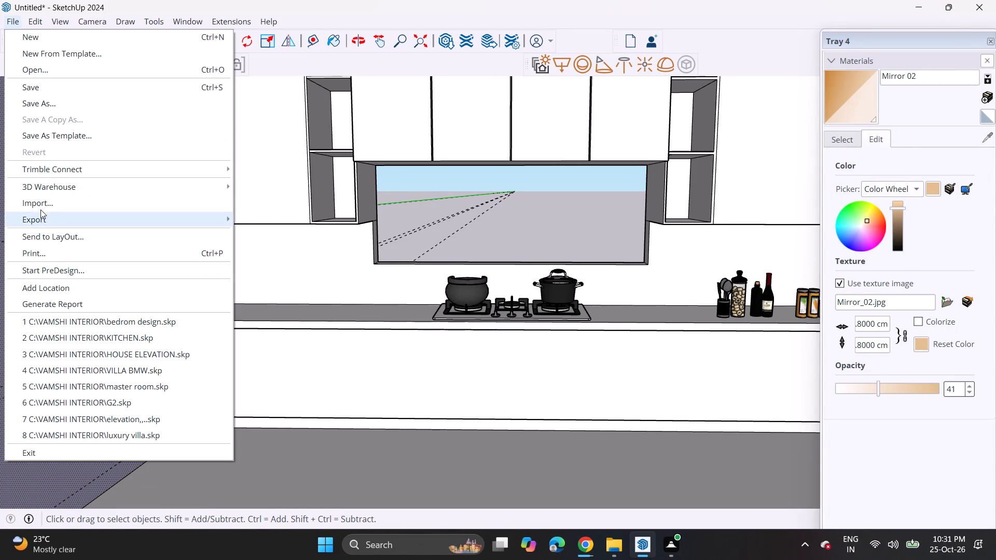
pyautogui.click(43, 203)
pyautogui.scroll(-2, 288, 188)
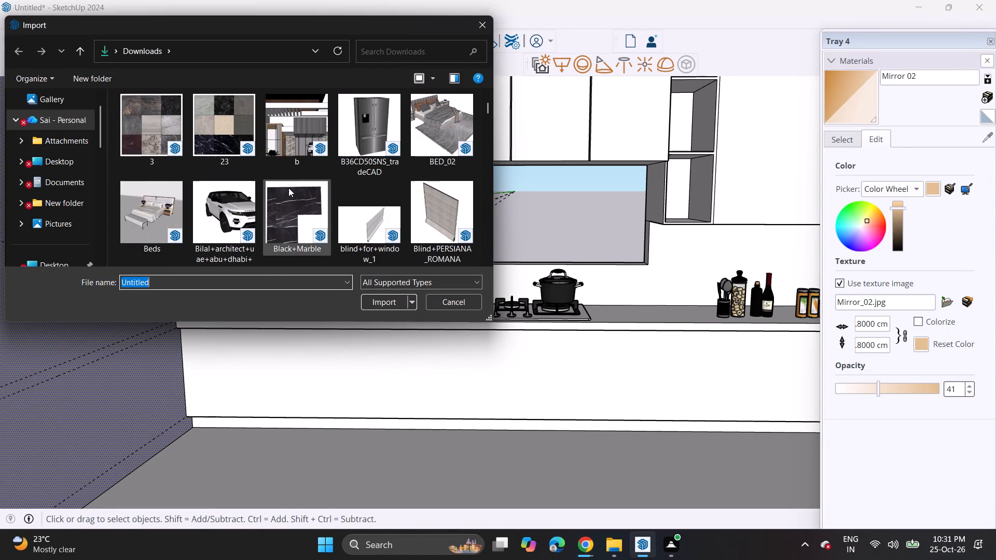
pyautogui.scroll(-6, 288, 188)
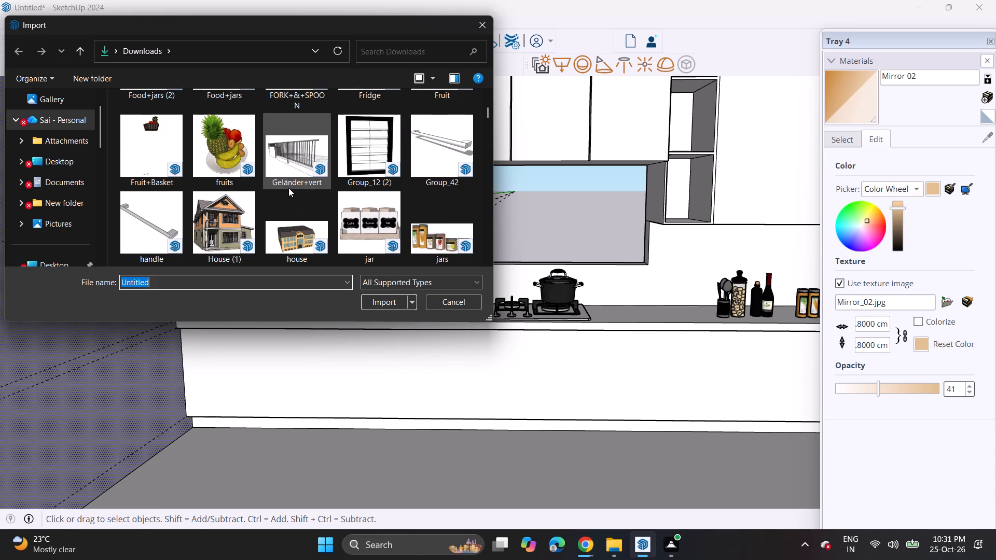
pyautogui.scroll(-3, 288, 188)
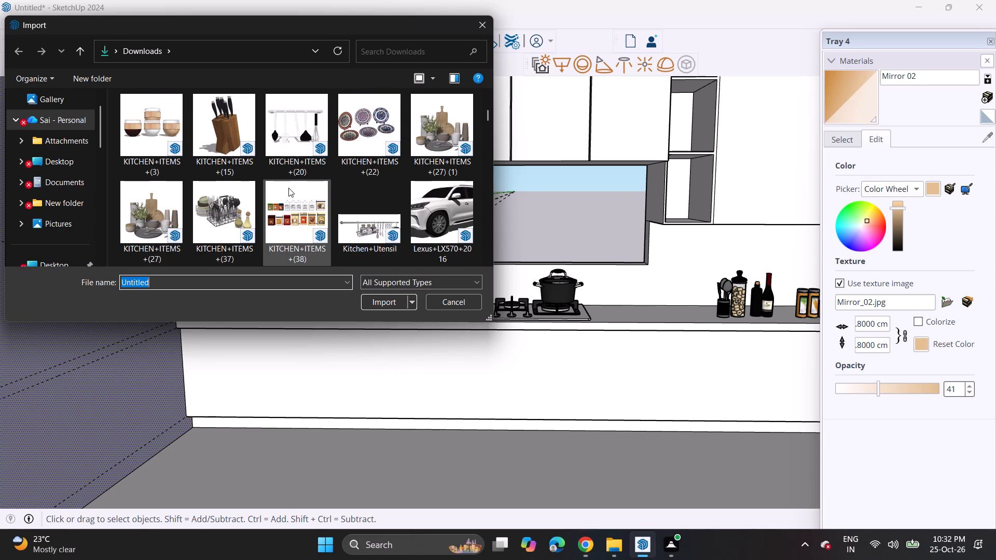
pyautogui.scroll(-3, 288, 188)
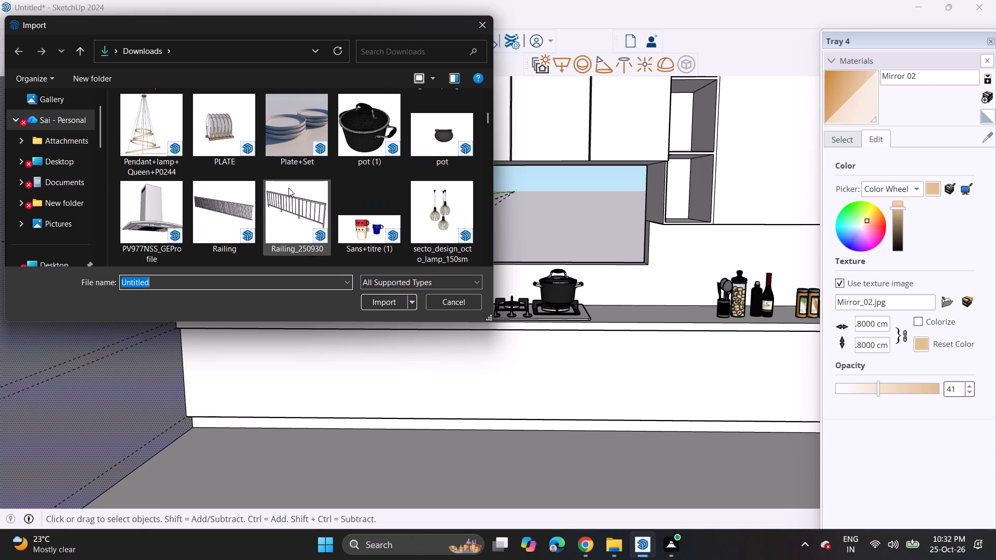
pyautogui.scroll(-1, 288, 188)
pyautogui.click(152, 125)
pyautogui.click(384, 300)
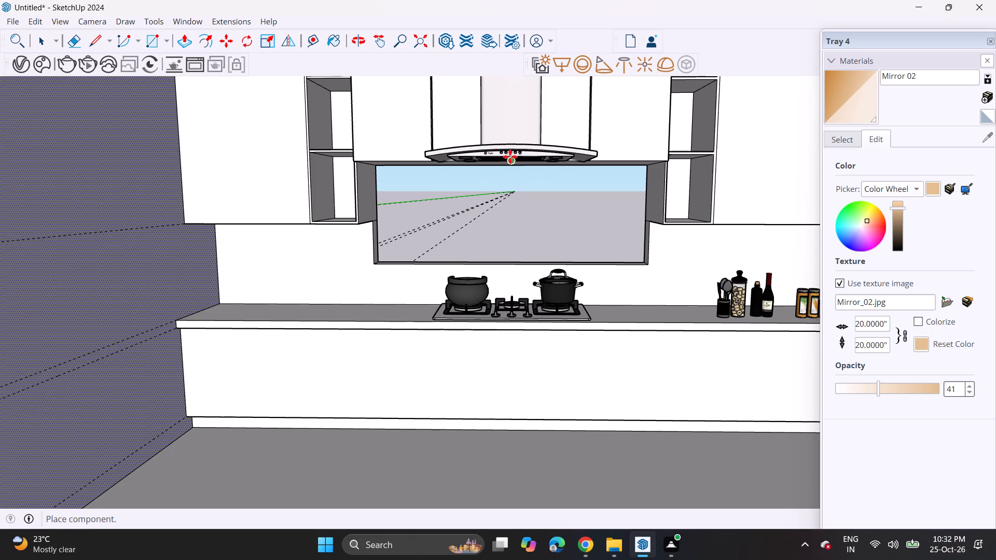
pyautogui.click(510, 157)
# Move the imported hood back so its duct sits inside the central upper cabinets.
pyautogui.moveTo(569, 150); pyautogui.dragTo(441, 145, button='middle')
pyautogui.scroll(4, 541, 151)
pyautogui.click(582, 159)
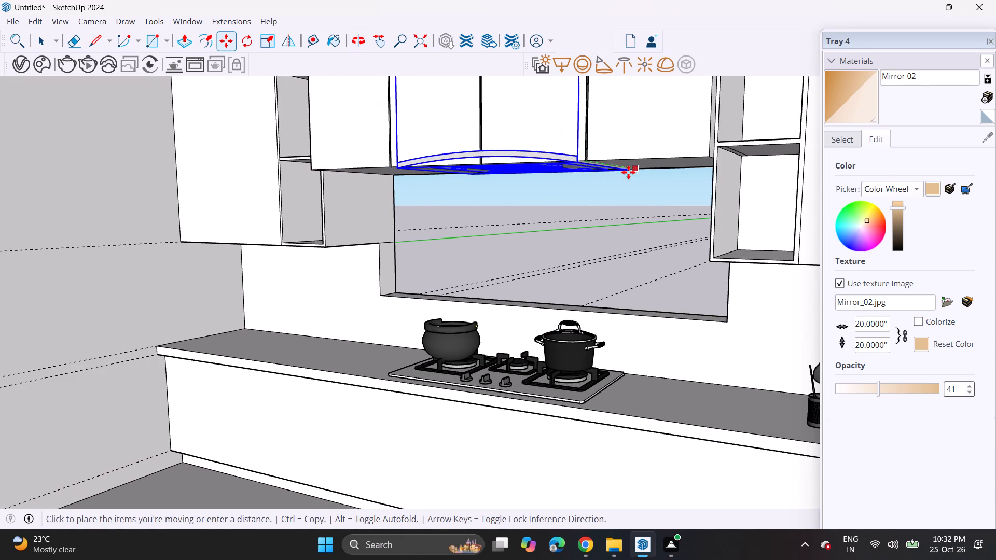
pyautogui.click(630, 175)
# Lower the hood so its curved canopy hangs below the central upper cabinets.
pyautogui.moveTo(528, 96); pyautogui.dragTo(651, 156, button='middle')
pyautogui.scroll(1, 650, 155)
pyautogui.scroll(-3, 596, 135)
pyautogui.scroll(1, 593, 139)
pyautogui.scroll(-1, 593, 139)
pyautogui.moveTo(564, 137); pyautogui.dragTo(512, 241, button='middle')
pyautogui.moveTo(510, 228); pyautogui.dragTo(499, 139, button='middle')
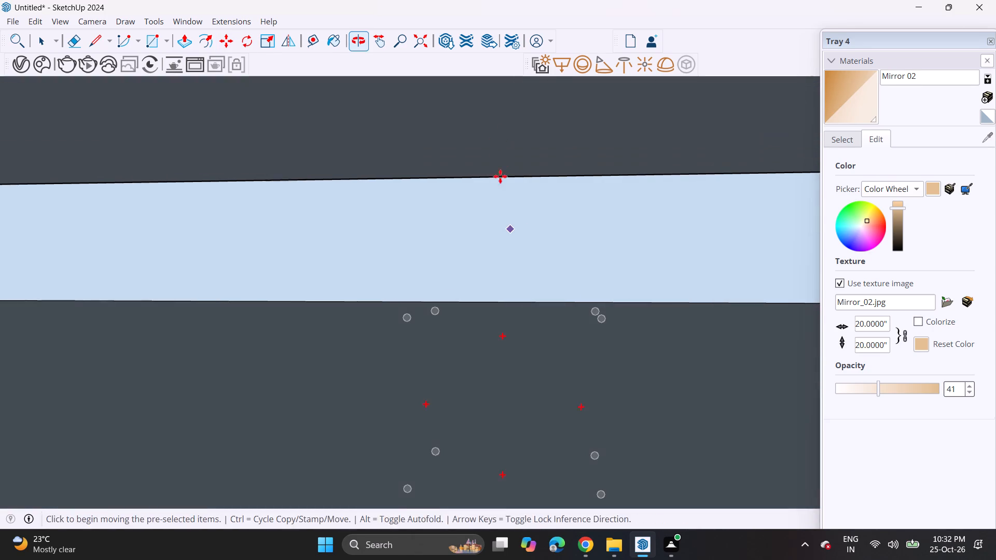
pyautogui.keyDown('shift'); pyautogui.moveTo(503, 381); pyautogui.dragTo(409, 138, button='middle'); pyautogui.keyUp('shift')
pyautogui.keyDown('shift'); pyautogui.moveTo(455, 389); pyautogui.dragTo(407, 228, button='middle'); pyautogui.keyUp('shift')
pyautogui.keyDown('shift'); pyautogui.scroll(1, 407, 231); pyautogui.keyUp('shift')
pyautogui.click(468, 152)
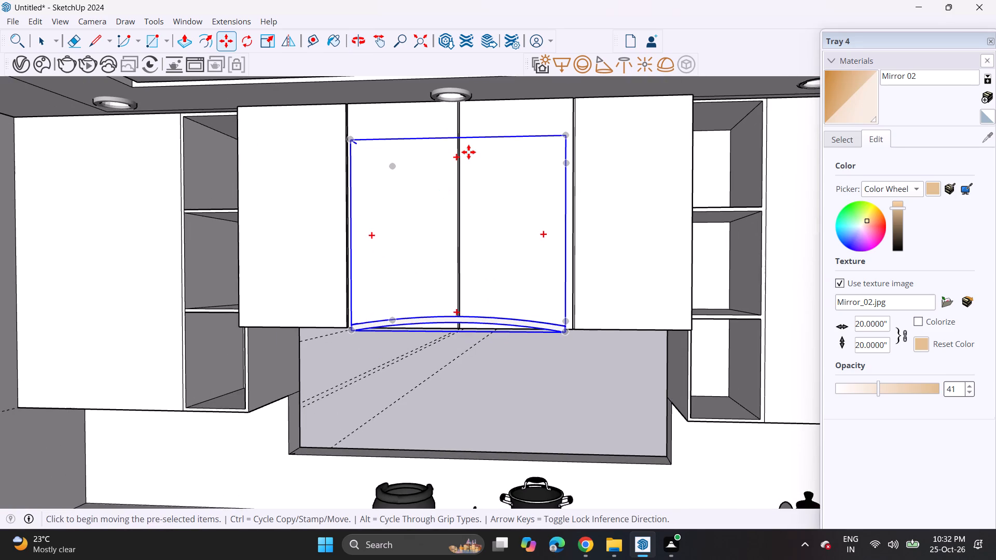
pyautogui.click(465, 191)
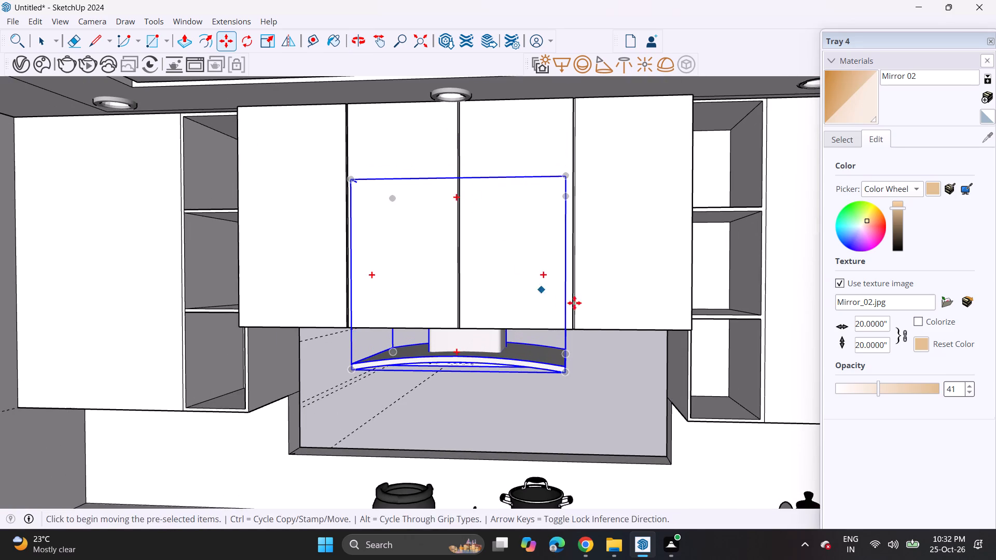
# Lower the hood slightly further over the hob and deselect it.
pyautogui.moveTo(573, 303); pyautogui.dragTo(550, 314, button='middle')
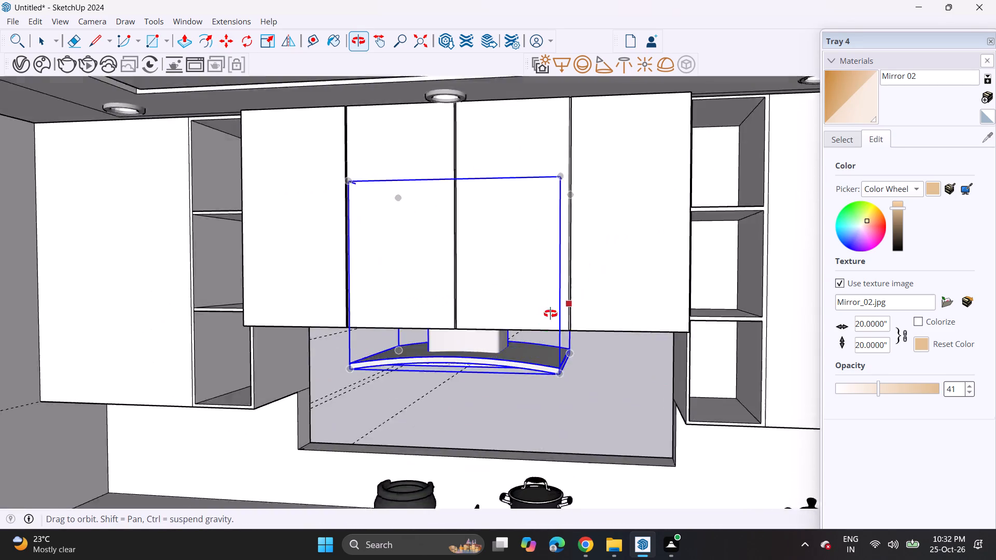
pyautogui.moveTo(550, 314); pyautogui.dragTo(583, 220, button='middle')
pyautogui.scroll(-4, 537, 264)
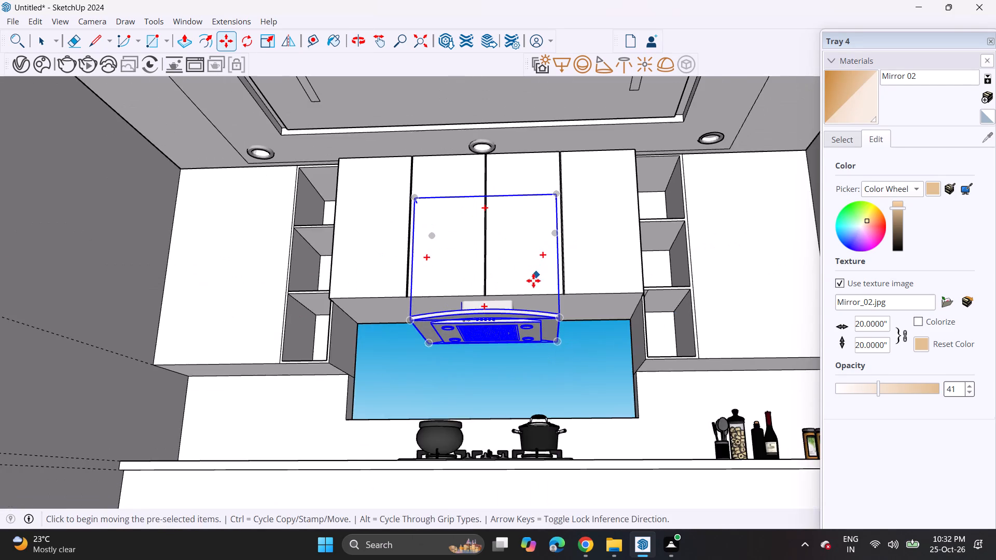
pyautogui.keyDown('shift'); pyautogui.moveTo(509, 285); pyautogui.dragTo(474, 218, button='middle'); pyautogui.keyUp('shift')
pyautogui.moveTo(457, 221); pyautogui.dragTo(461, 314, button='middle')
pyautogui.scroll(3, 472, 253)
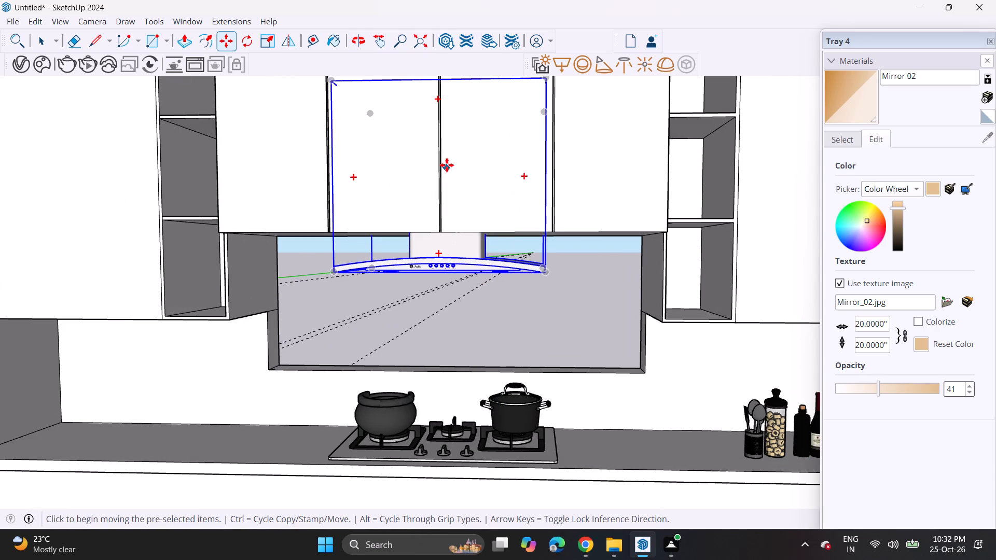
pyautogui.click(454, 148)
pyautogui.click(453, 157)
pyautogui.press('space')
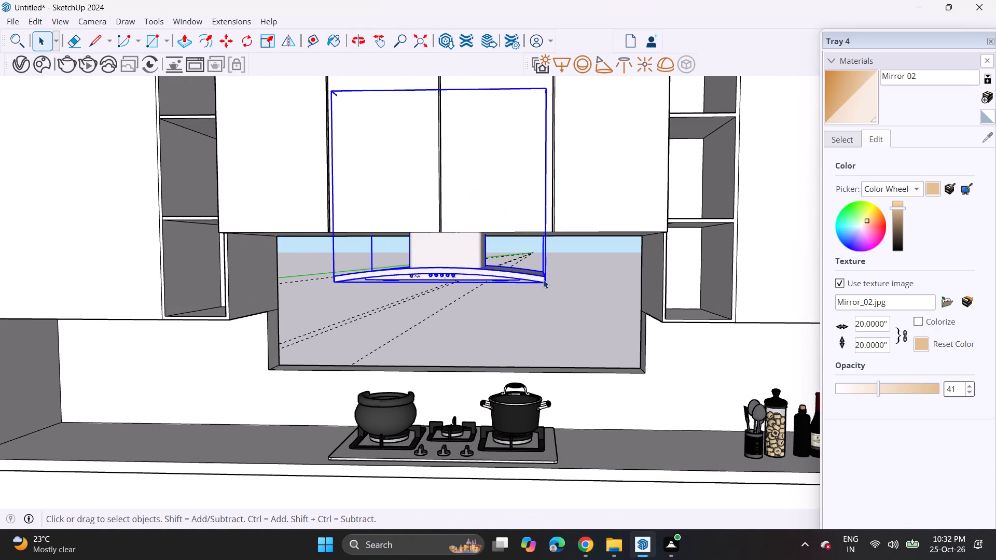
pyautogui.click(546, 304)
# Open the hood component for editing and paint its duct, canopy and control panel with Color M08.
pyautogui.moveTo(422, 318); pyautogui.dragTo(446, 286, button='middle')
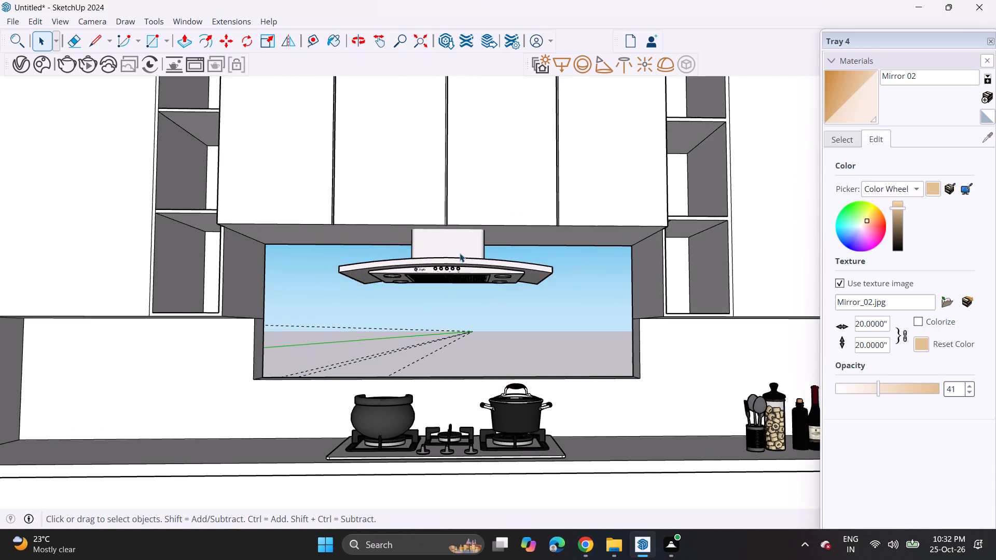
pyautogui.scroll(6, 460, 253)
pyautogui.click(451, 255)
pyautogui.rightClick(447, 263)
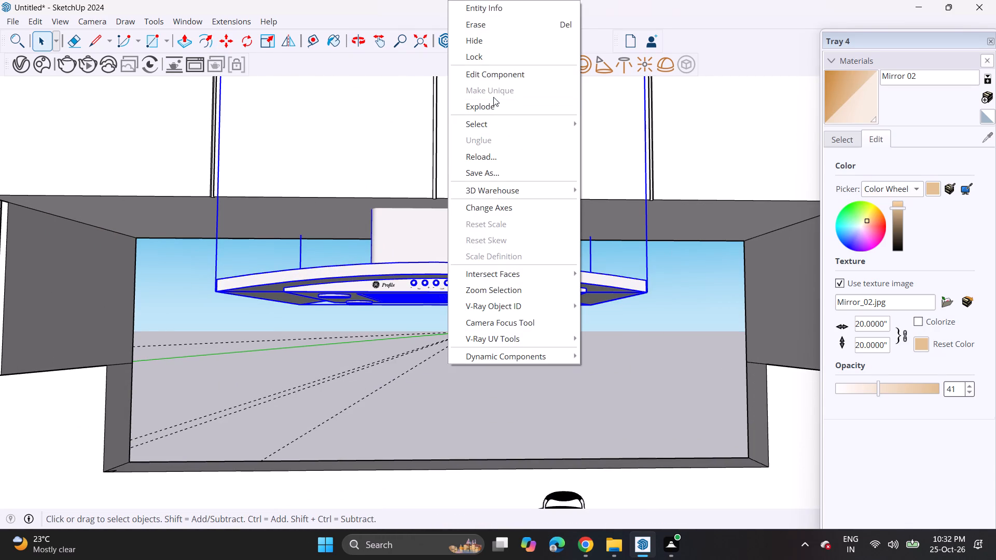
pyautogui.click(496, 81)
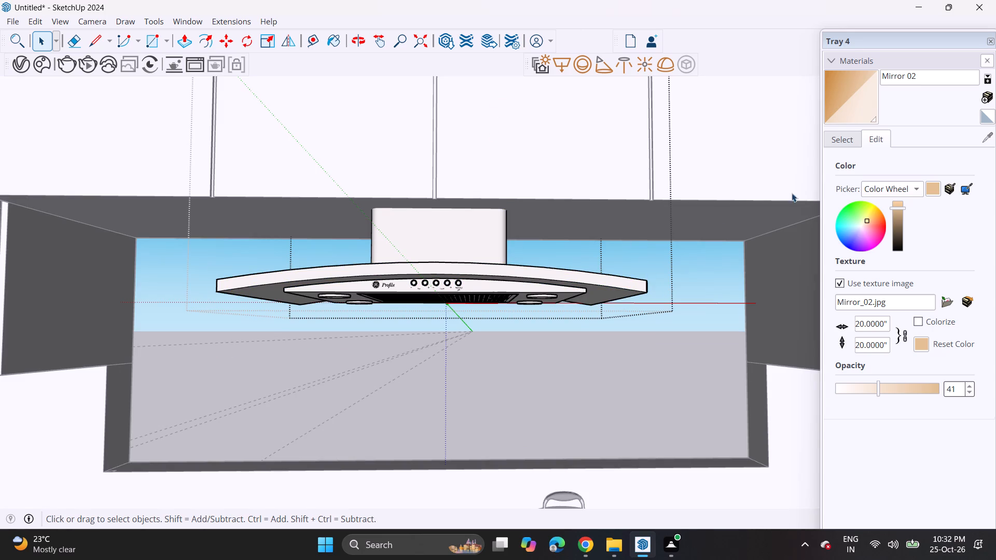
pyautogui.click(838, 146)
pyautogui.scroll(-2, 872, 295)
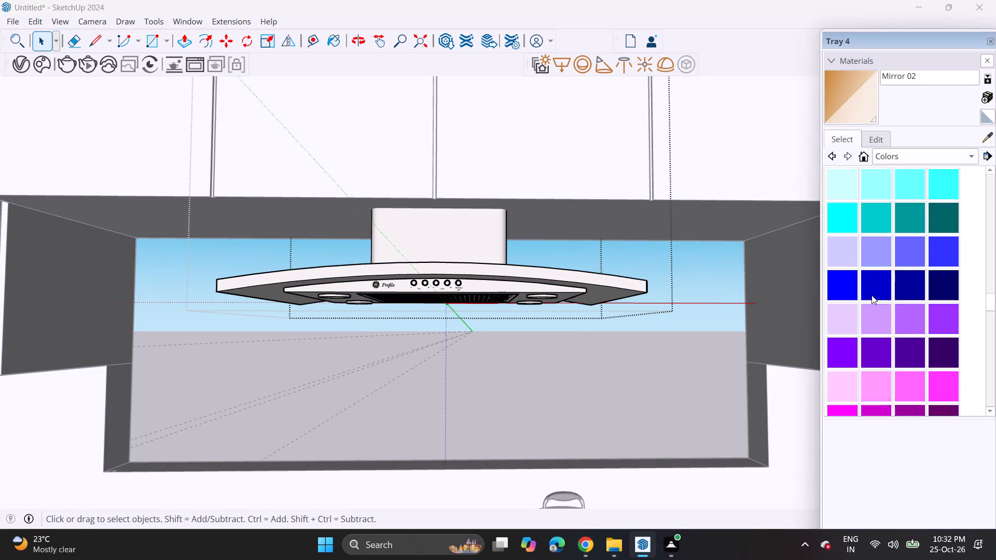
pyautogui.scroll(-1, 872, 295)
pyautogui.scroll(1, 872, 295)
pyautogui.scroll(-4, 872, 295)
pyautogui.scroll(1, 865, 295)
pyautogui.scroll(-5, 865, 295)
pyautogui.scroll(1, 865, 295)
pyautogui.scroll(-6, 865, 295)
pyautogui.scroll(4, 867, 292)
pyautogui.click(851, 328)
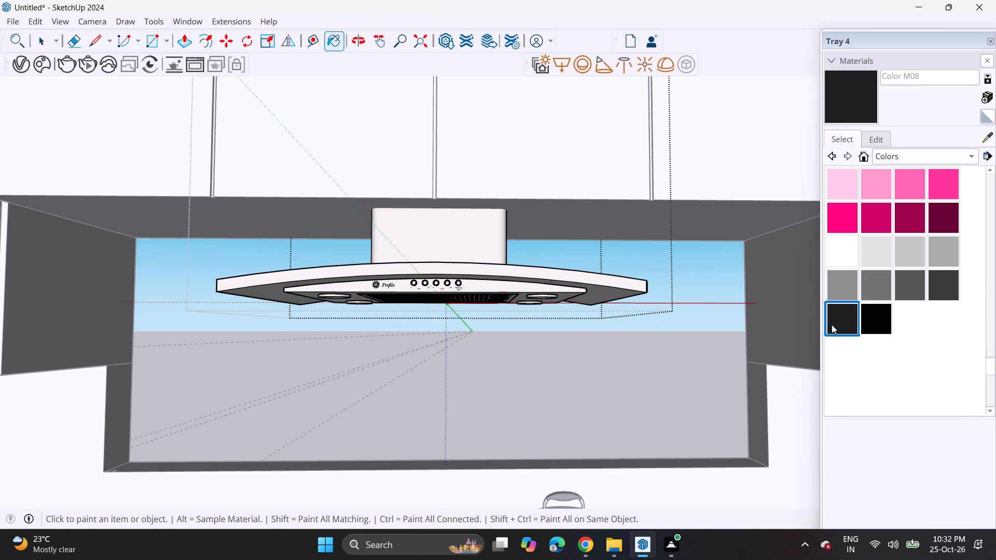
pyautogui.click(449, 227)
pyautogui.click(461, 270)
pyautogui.click(466, 287)
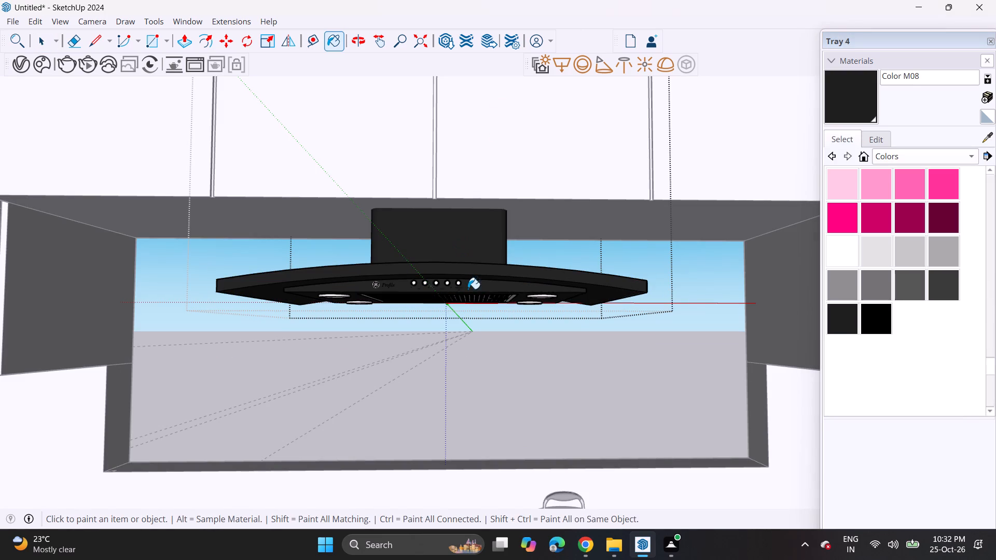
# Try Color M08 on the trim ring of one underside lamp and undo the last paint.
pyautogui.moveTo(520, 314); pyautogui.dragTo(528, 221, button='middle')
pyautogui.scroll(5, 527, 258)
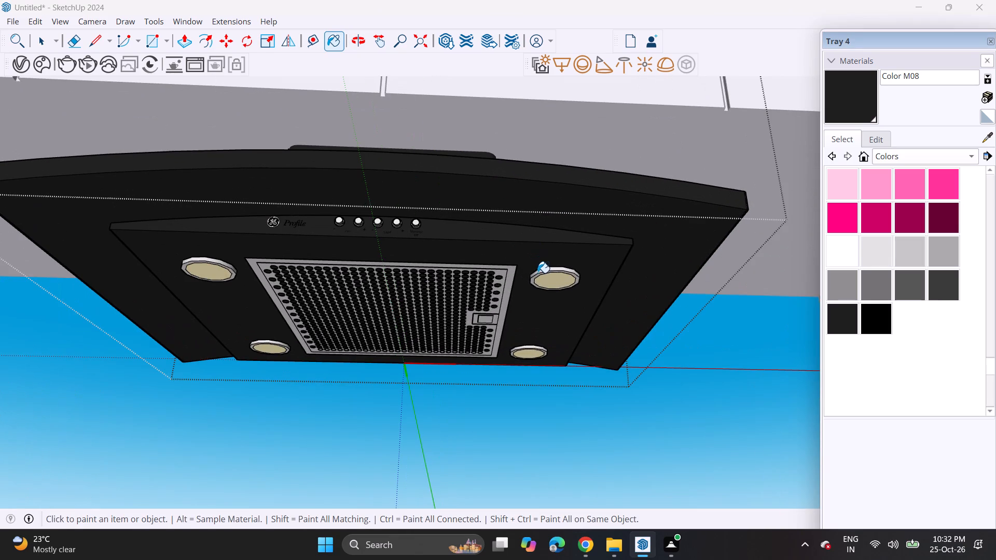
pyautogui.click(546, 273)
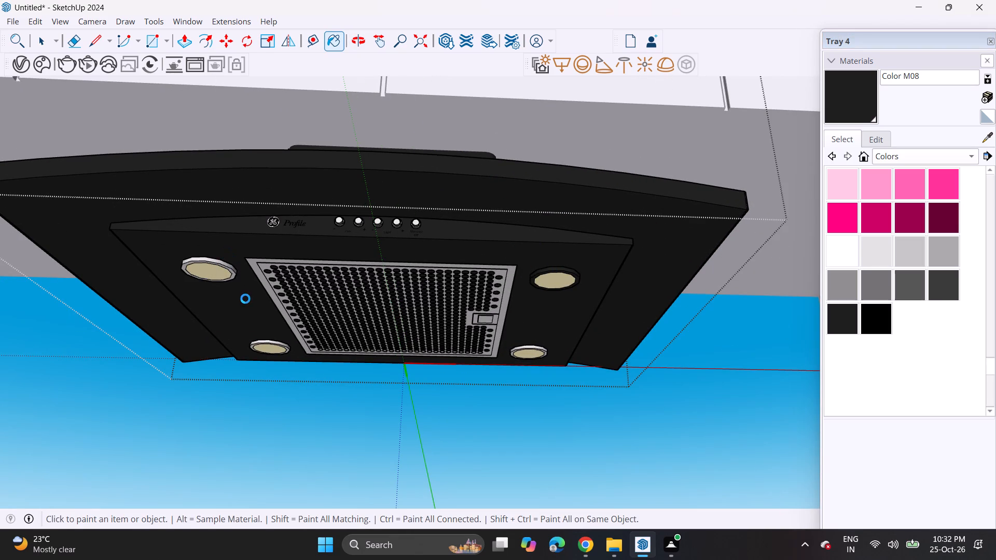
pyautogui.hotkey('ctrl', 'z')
# Paint the hood's underside and control panel with Color M05 and close the component.
pyautogui.click(880, 291)
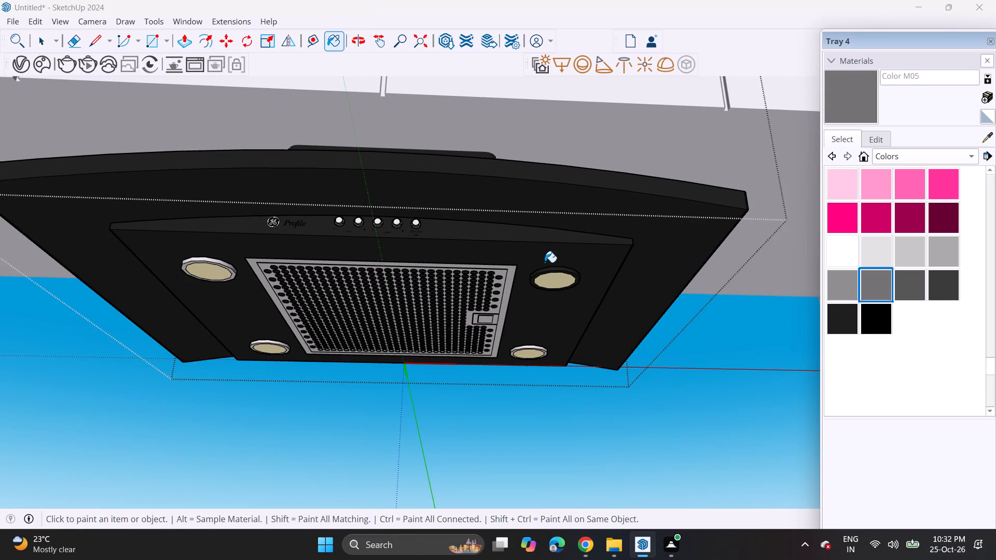
pyautogui.click(522, 250)
pyautogui.moveTo(477, 229); pyautogui.dragTo(476, 299, button='middle')
pyautogui.scroll(-3, 458, 300)
pyautogui.scroll(1, 458, 302)
pyautogui.scroll(-3, 458, 304)
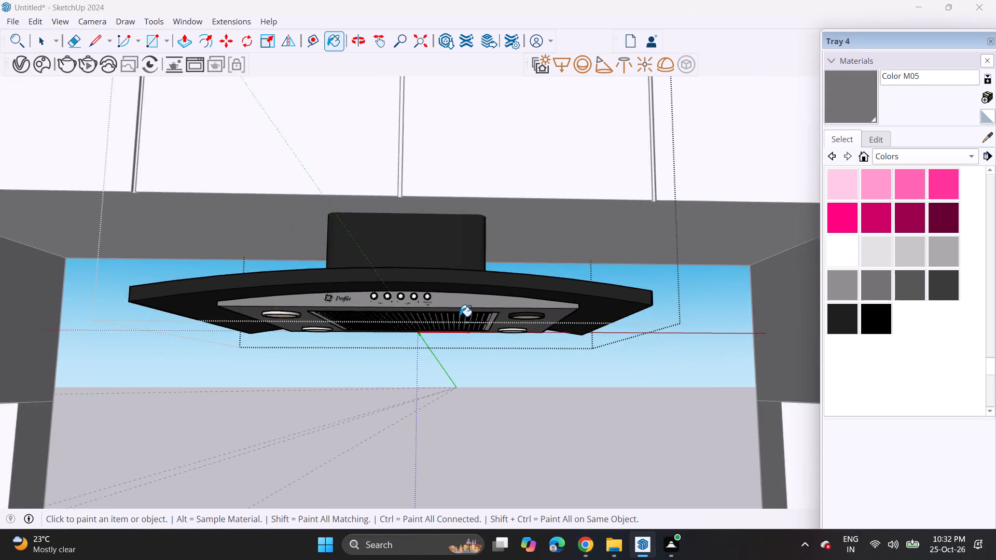
pyautogui.scroll(-9, 460, 316)
pyautogui.moveTo(447, 323); pyautogui.dragTo(426, 355, button='middle')
pyautogui.press('space')
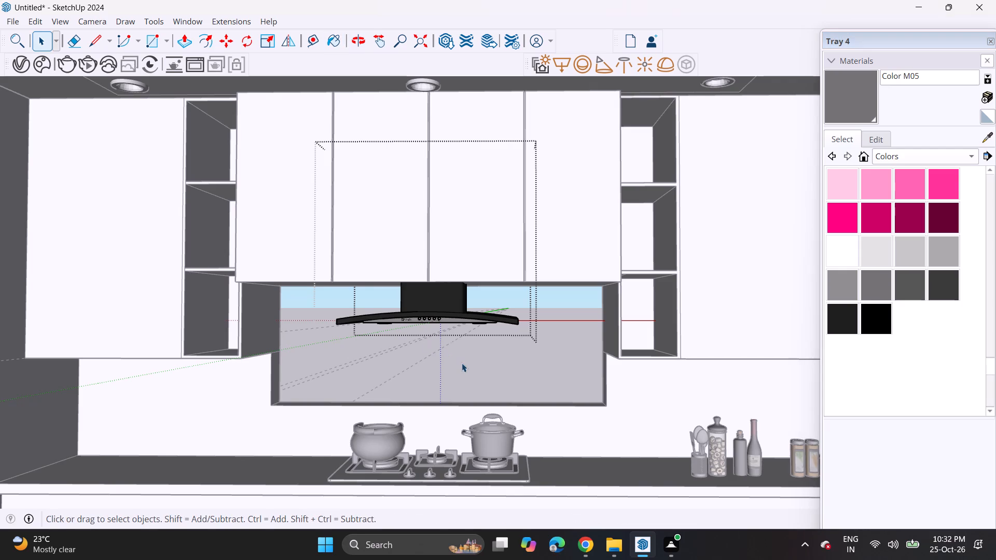
pyautogui.click(462, 363)
pyautogui.moveTo(504, 373); pyautogui.dragTo(0, 353, button='middle')
pyautogui.moveTo(626, 315); pyautogui.dragTo(342, 357, button='middle')
# Switch to 3D Warehouse in Chrome and search the models for "kitchen window".
pyautogui.click(592, 547)
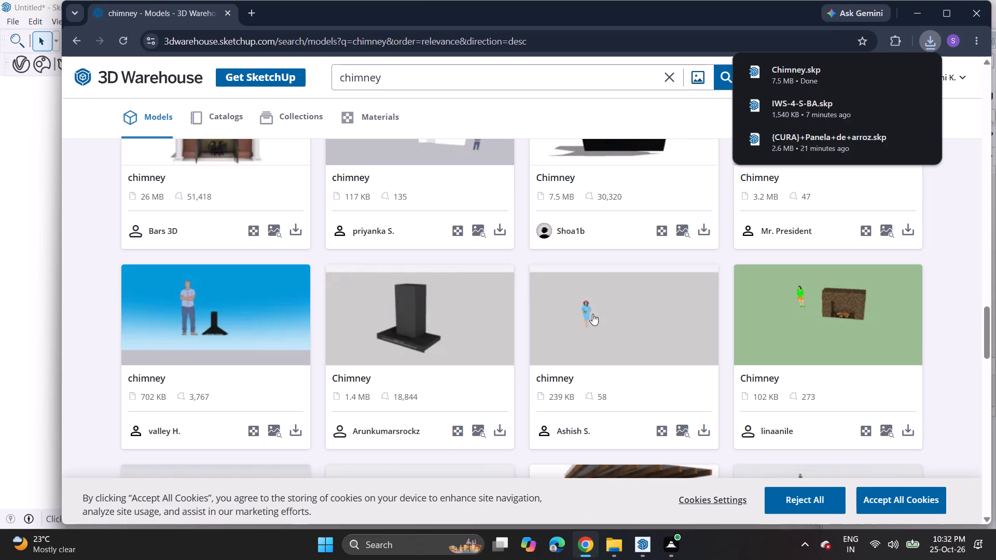
pyautogui.click(667, 86)
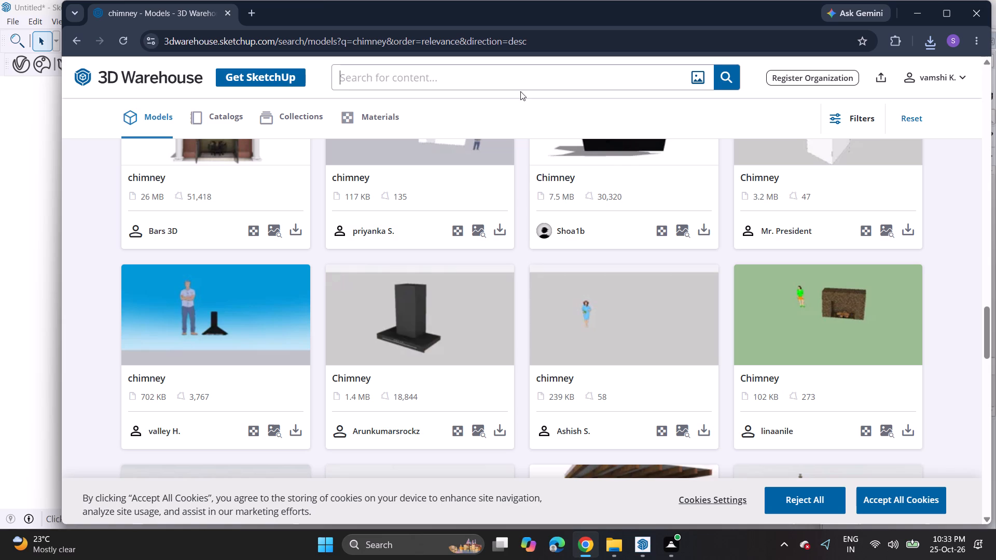
pyautogui.click(522, 74)
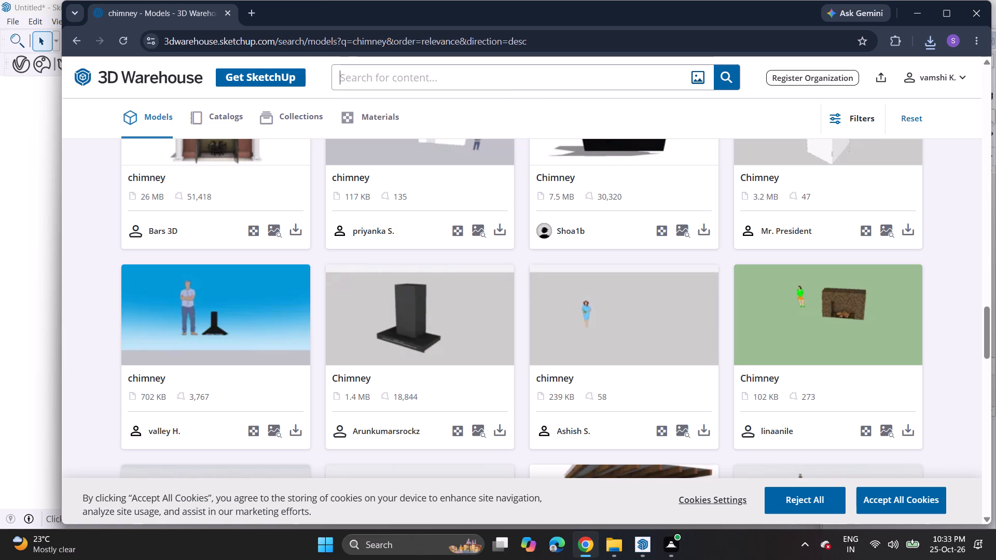
pyautogui.write('kitchen')
pyautogui.press('space')
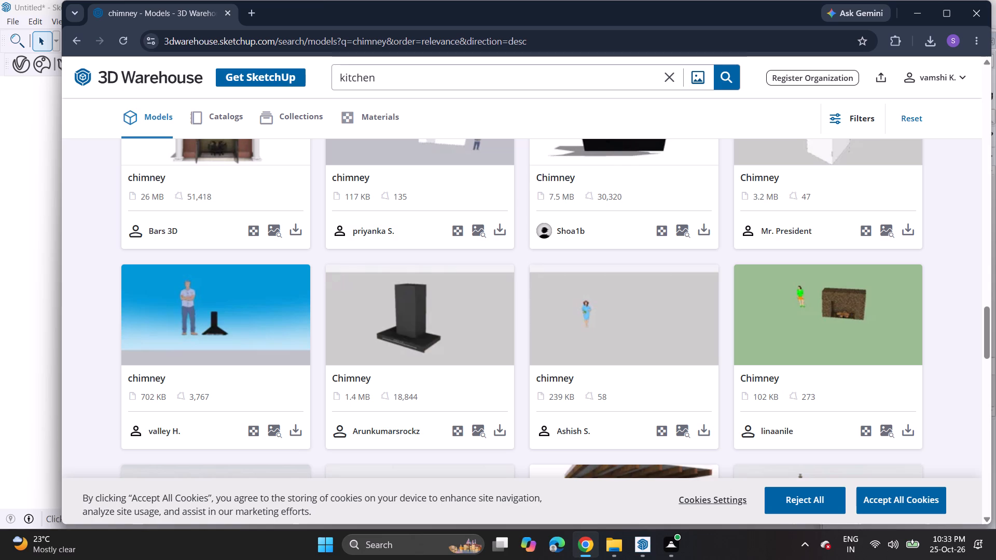
pyautogui.write('window')
pyautogui.press('Return')
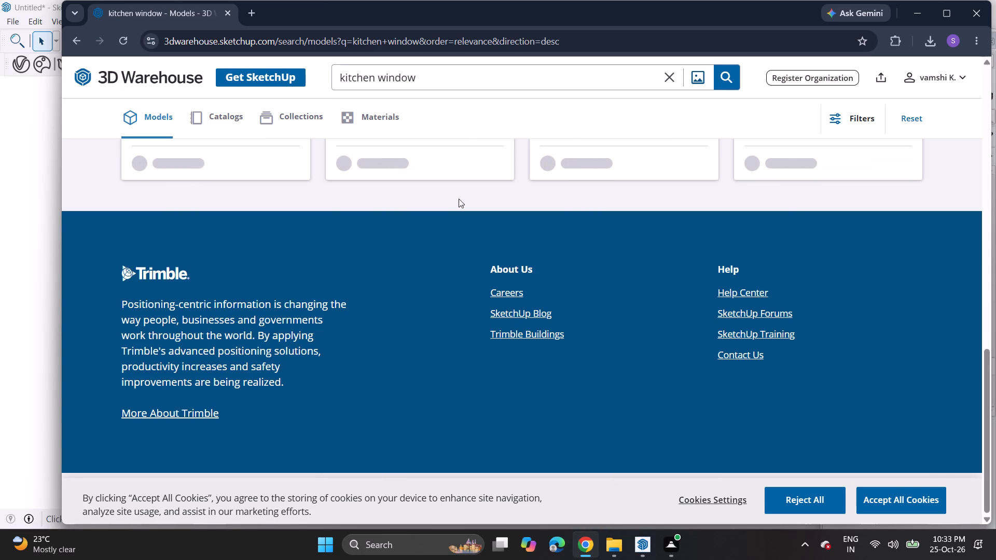
# Look through the first batch of "kitchen window" results for a window model that suits the kitchen.
pyautogui.scroll(7, 452, 223)
pyautogui.scroll(20, 438, 223)
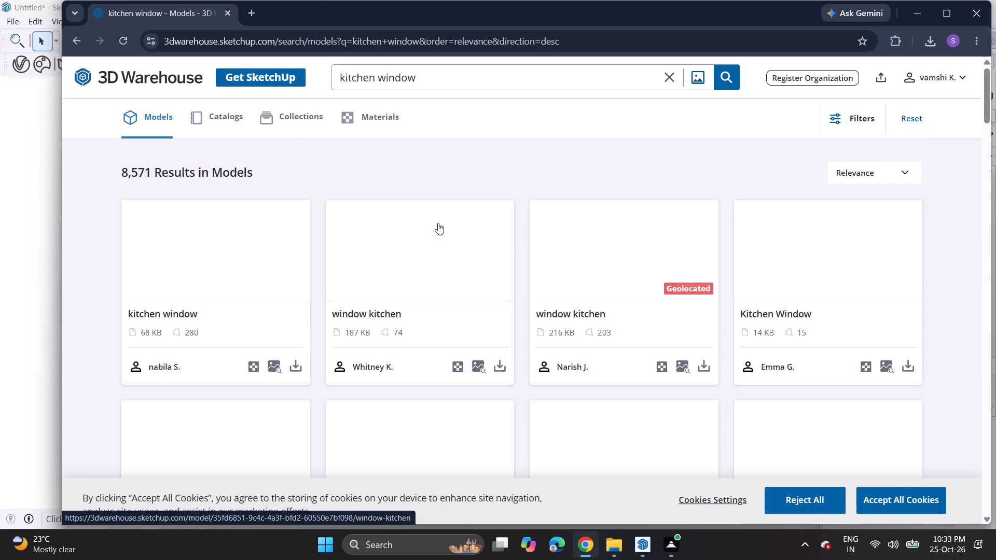
pyautogui.scroll(-6, 452, 338)
pyautogui.scroll(3, 454, 341)
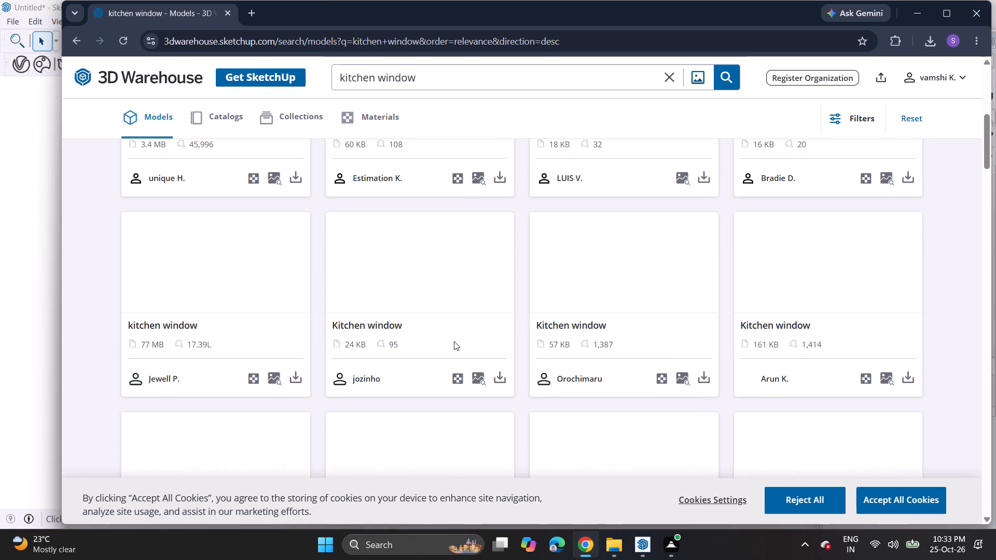
pyautogui.scroll(3, 454, 341)
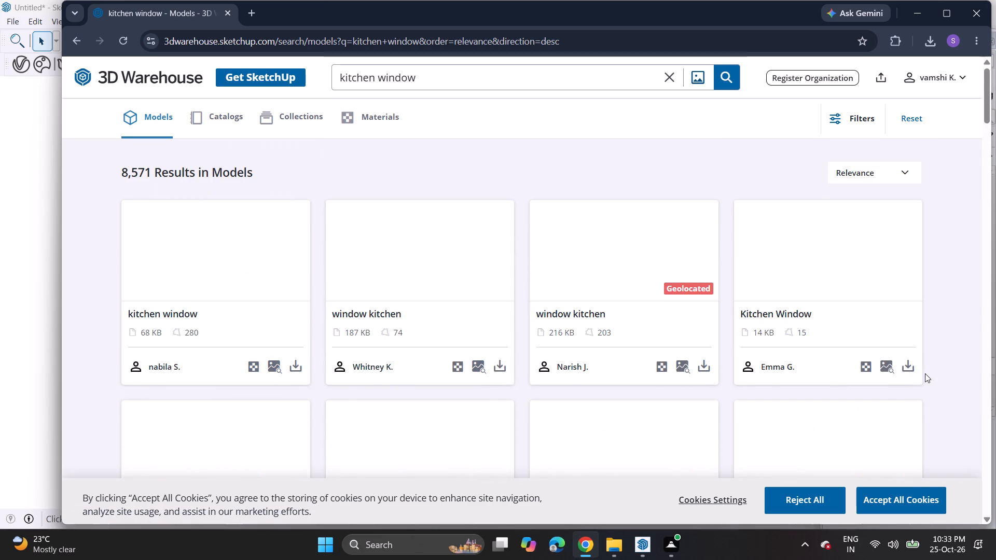
pyautogui.scroll(-4, 525, 315)
pyautogui.scroll(6, 524, 318)
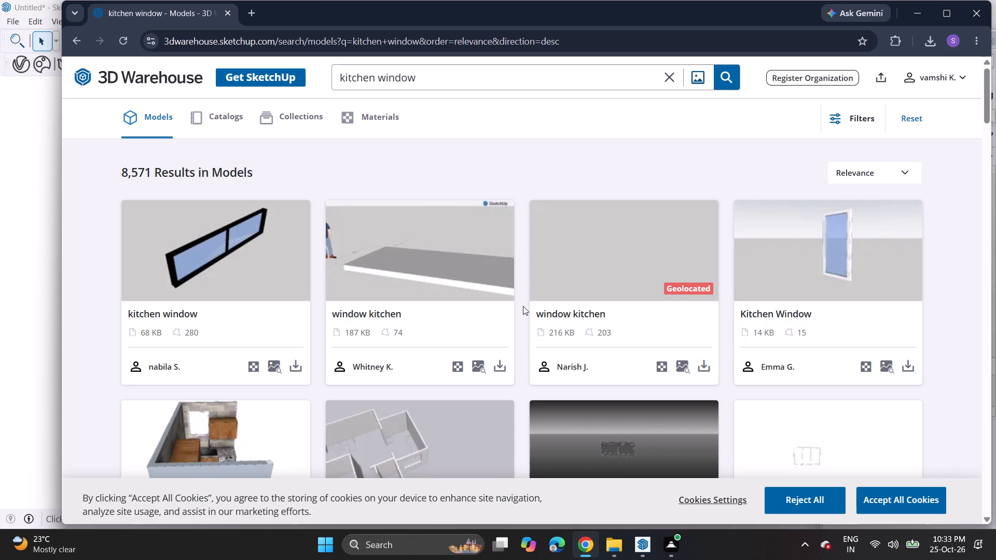
pyautogui.scroll(-6, 529, 338)
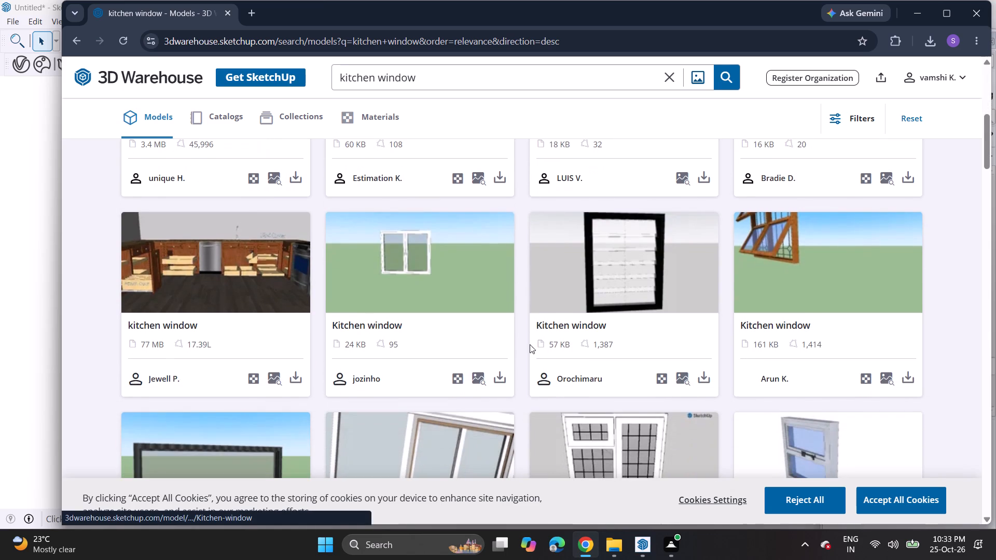
pyautogui.scroll(-6, 530, 344)
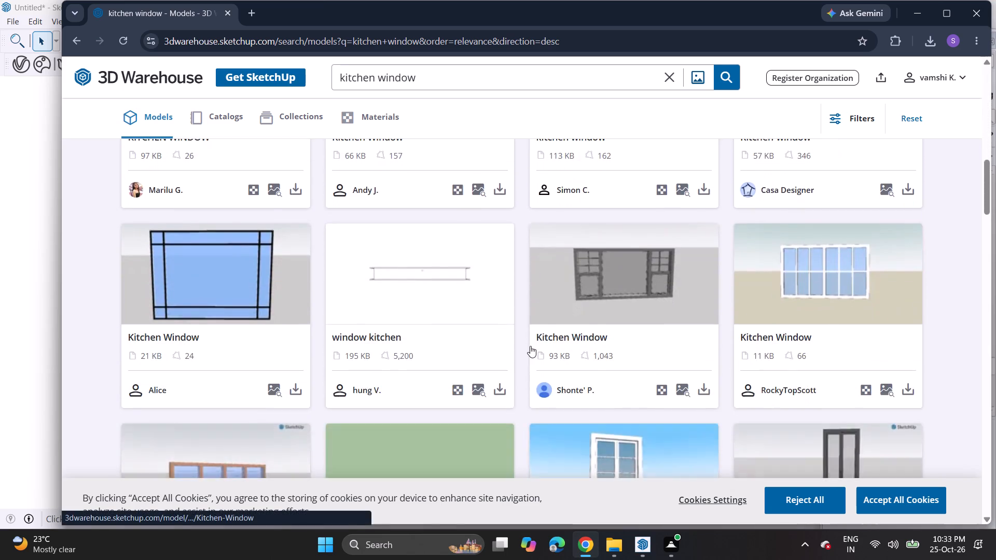
pyautogui.scroll(-6, 530, 346)
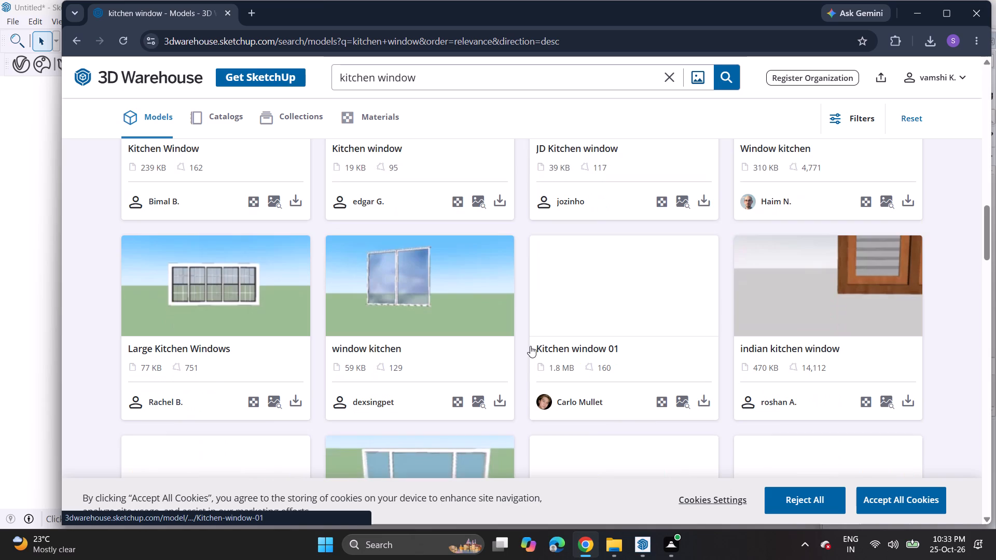
pyautogui.scroll(-3, 530, 346)
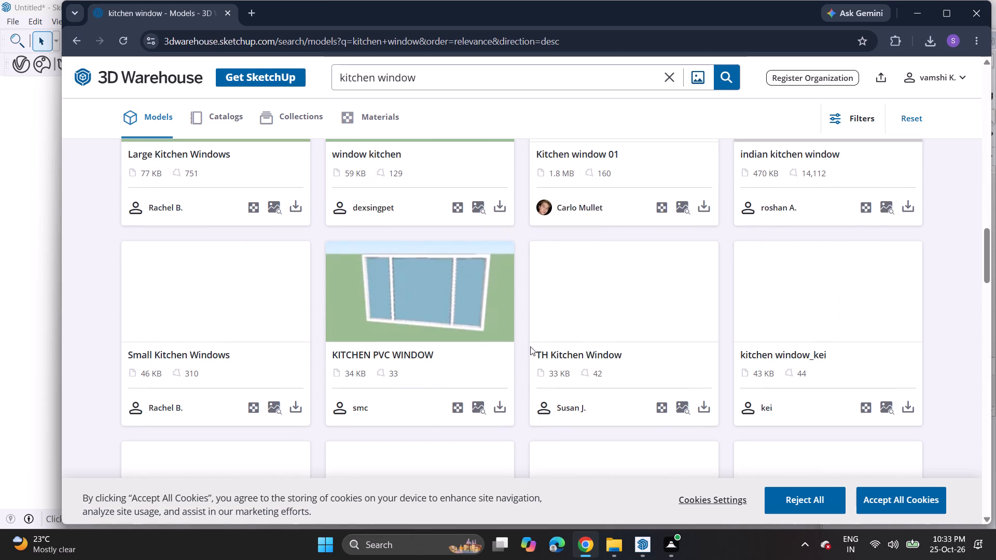
pyautogui.scroll(-2, 530, 346)
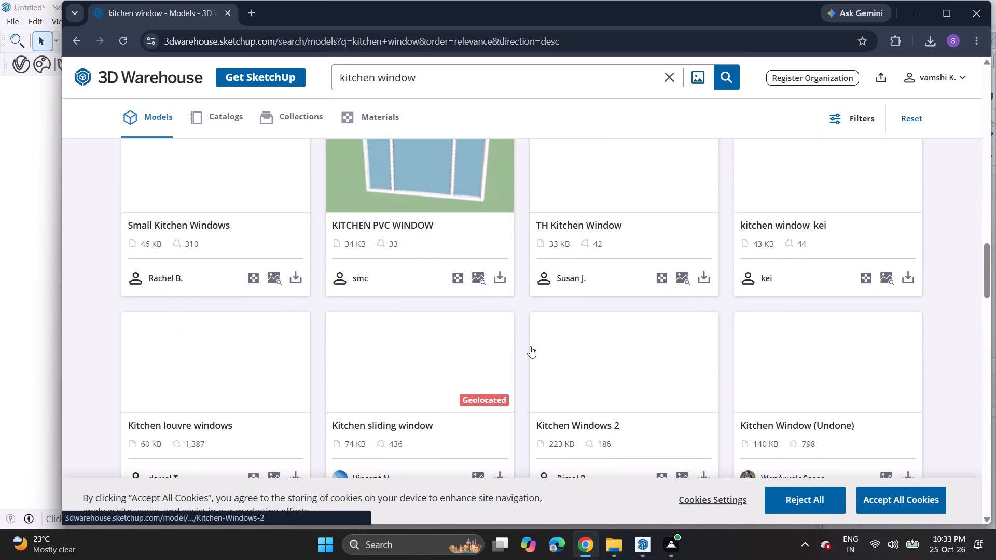
pyautogui.scroll(-1, 530, 346)
pyautogui.scroll(10, 530, 346)
pyautogui.scroll(-5, 530, 346)
pyautogui.scroll(1, 532, 348)
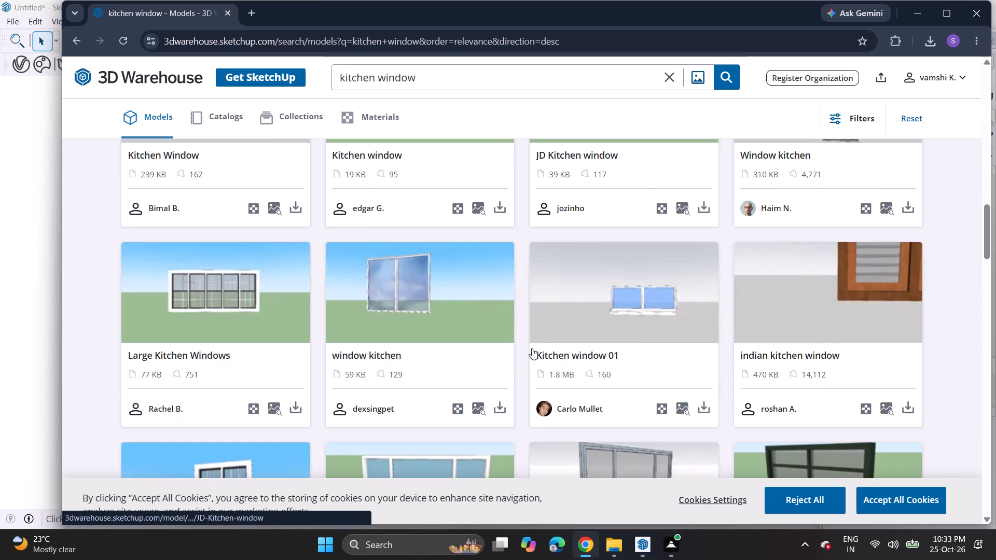
pyautogui.scroll(-7, 532, 348)
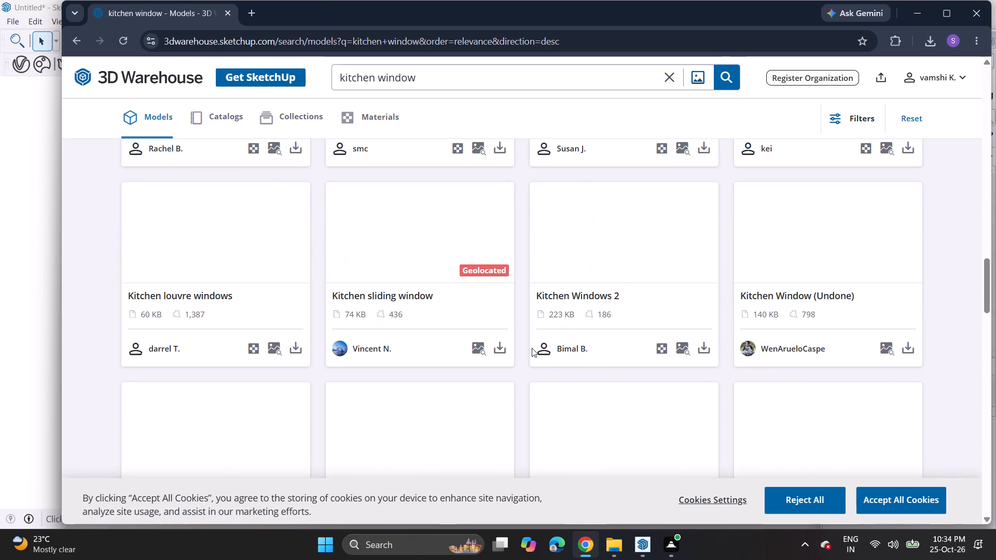
pyautogui.scroll(7, 532, 348)
pyautogui.scroll(-7, 532, 348)
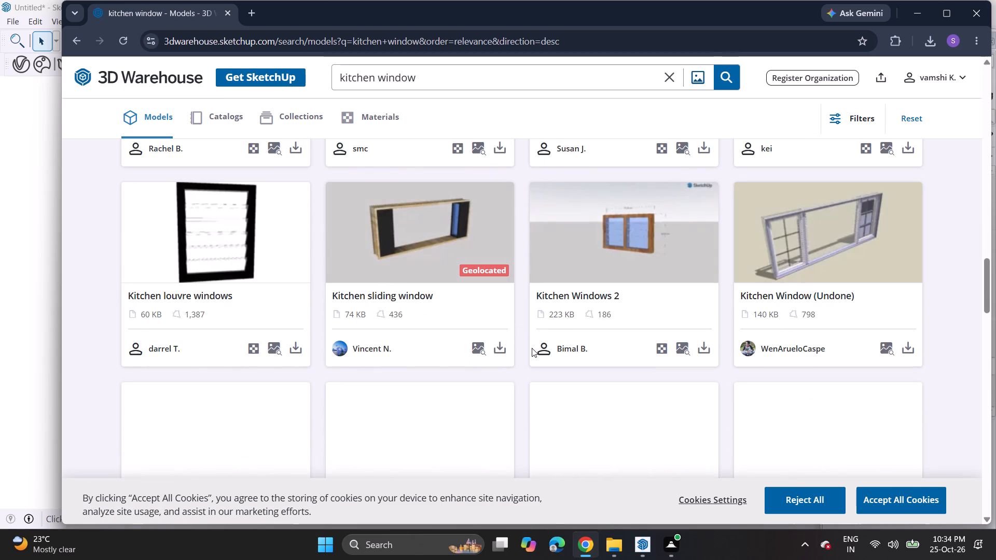
pyautogui.scroll(-2, 532, 348)
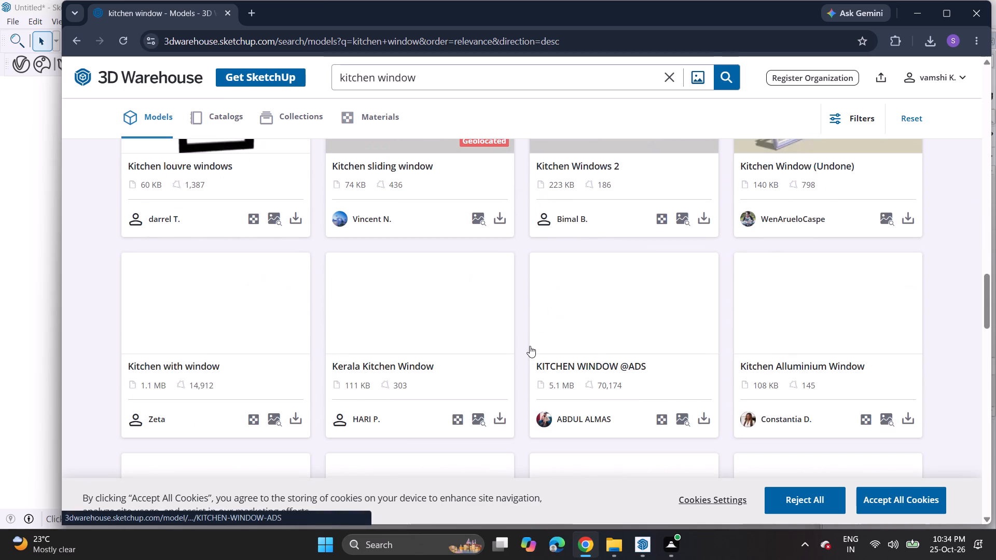
pyautogui.scroll(4, 530, 346)
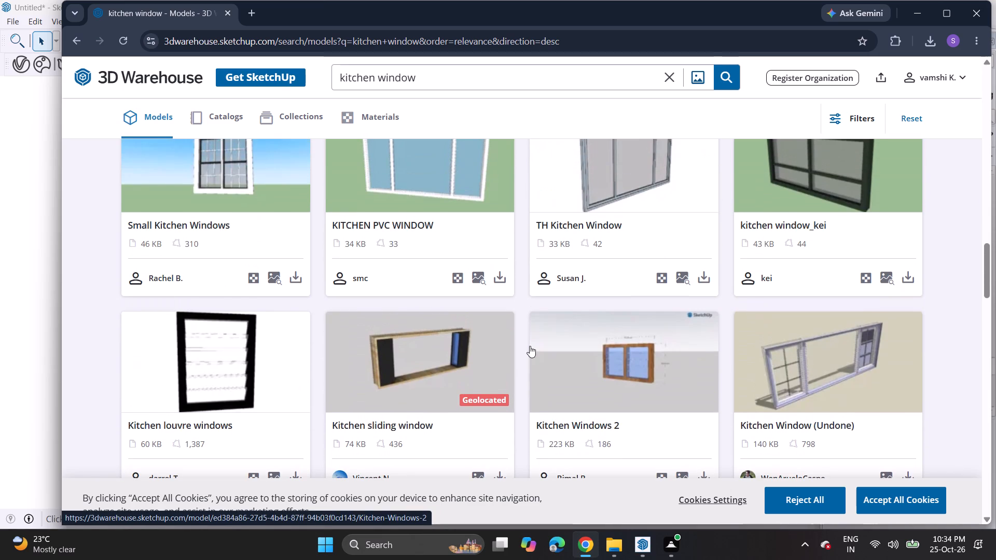
pyautogui.scroll(-5, 524, 347)
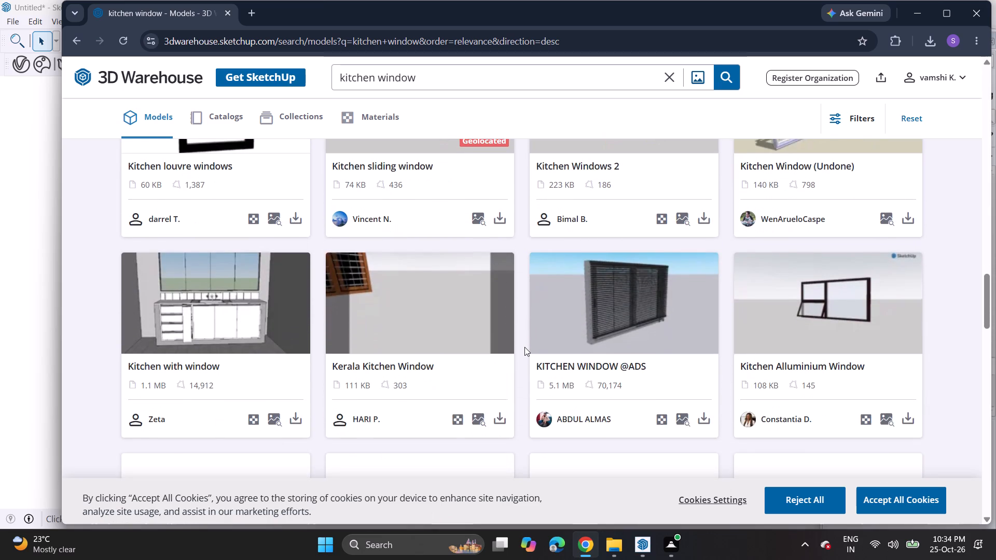
pyautogui.scroll(-1, 524, 347)
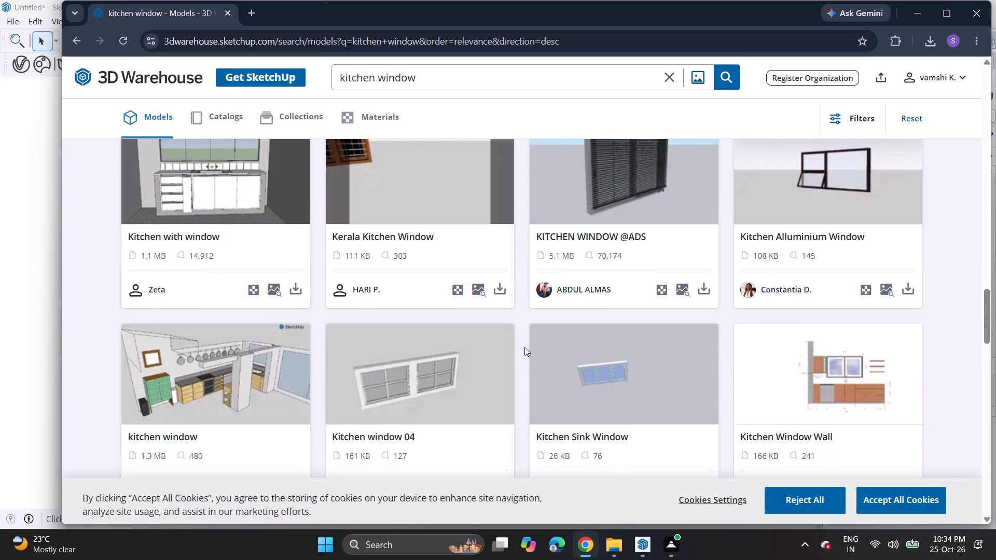
pyautogui.scroll(-4, 524, 347)
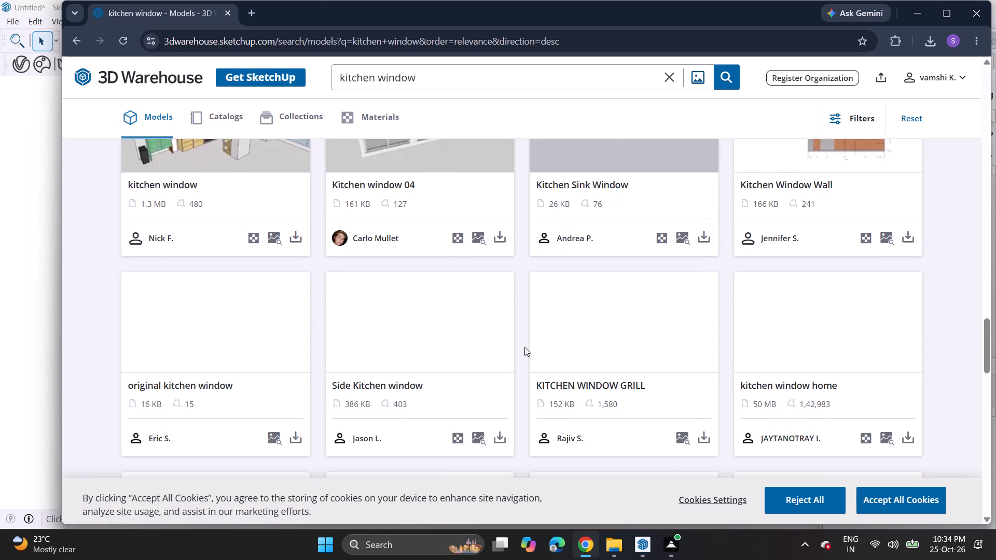
pyautogui.scroll(-4, 524, 347)
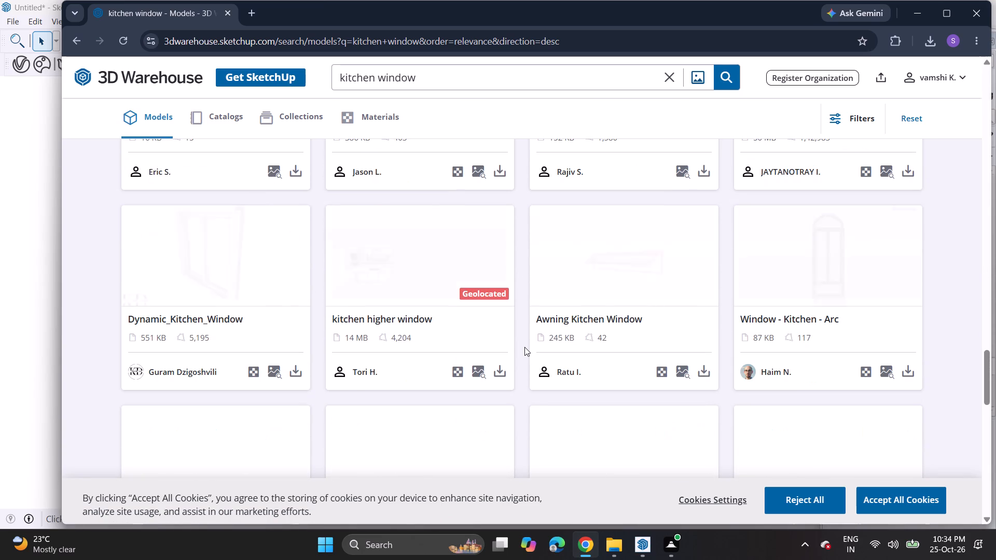
pyautogui.scroll(-2, 524, 347)
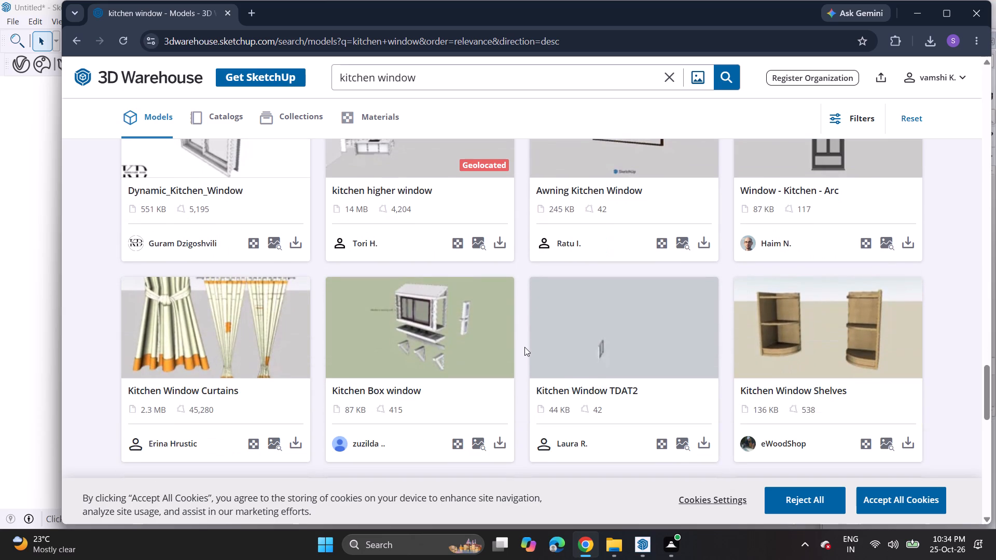
pyautogui.scroll(-3, 524, 347)
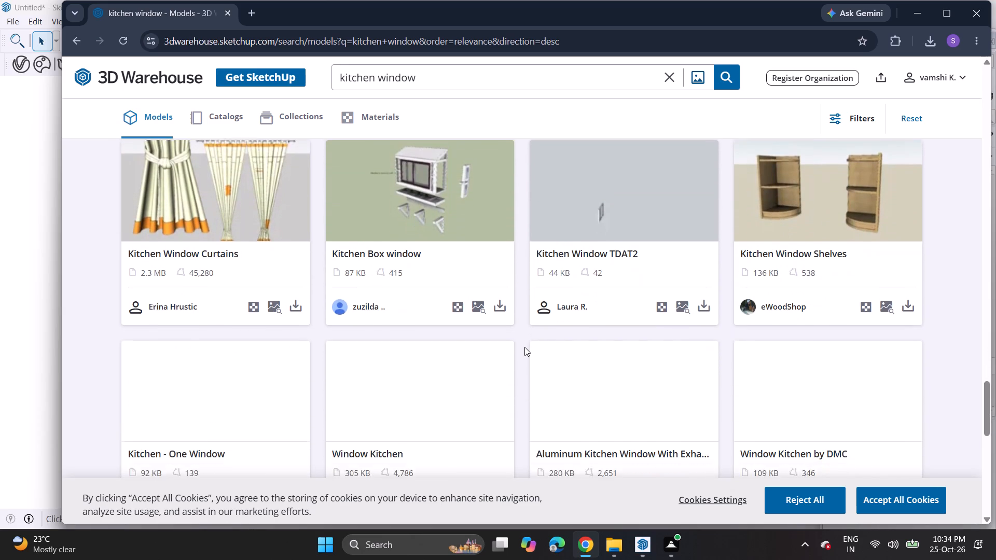
pyautogui.scroll(5, 524, 347)
pyautogui.scroll(-4, 524, 347)
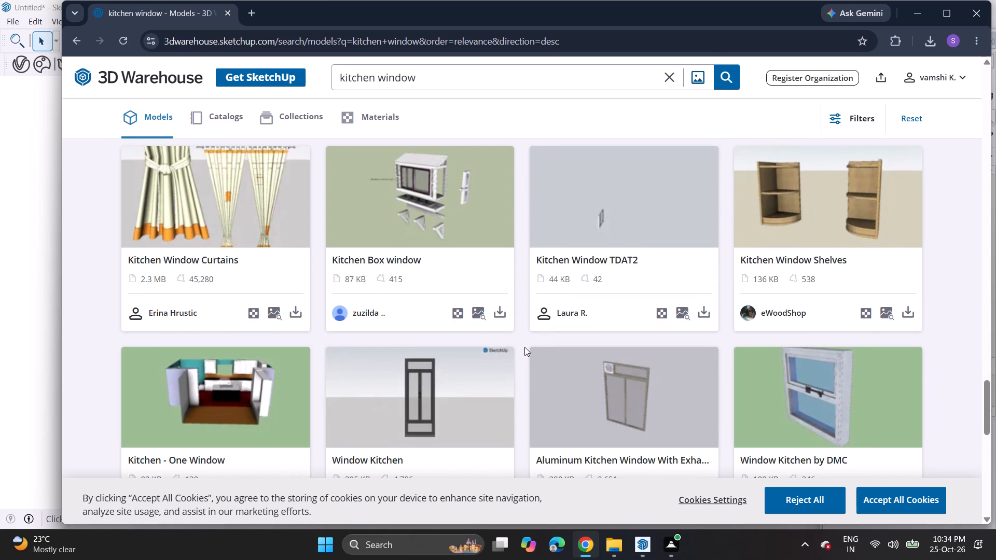
pyautogui.scroll(-1, 524, 347)
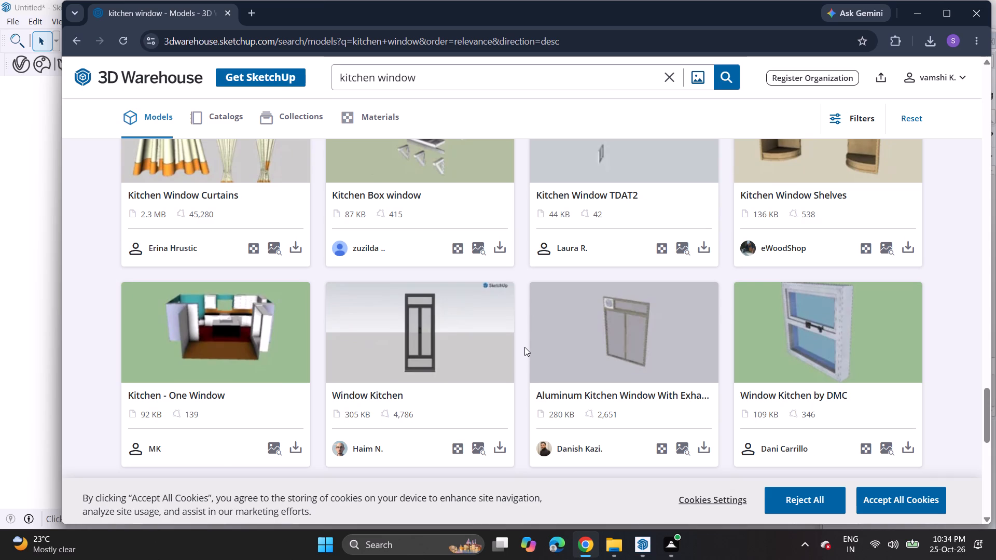
pyautogui.scroll(-4, 524, 347)
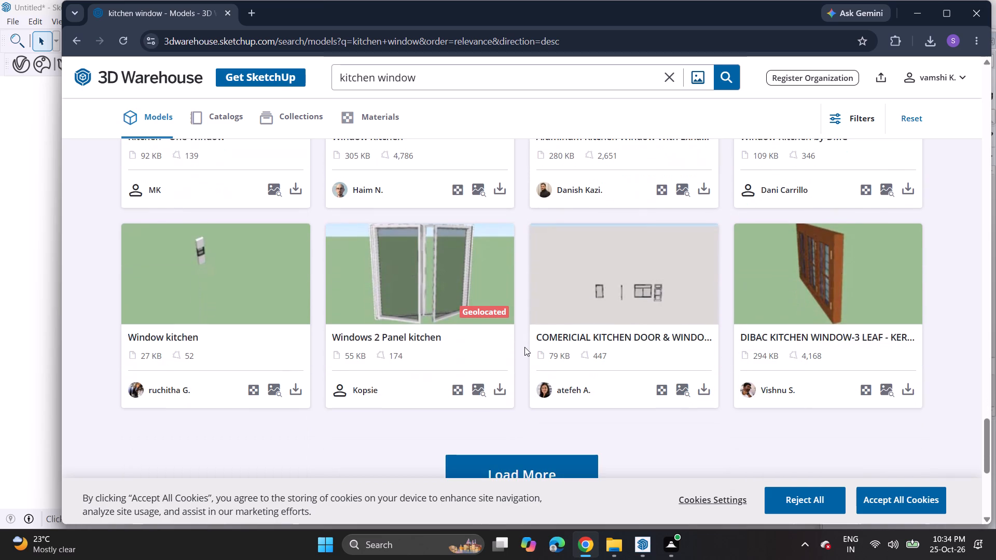
pyautogui.scroll(-1, 525, 400)
pyautogui.scroll(1, 525, 400)
# Load more "kitchen window" results and review the earlier models back to the start of the list.
pyautogui.click(518, 466)
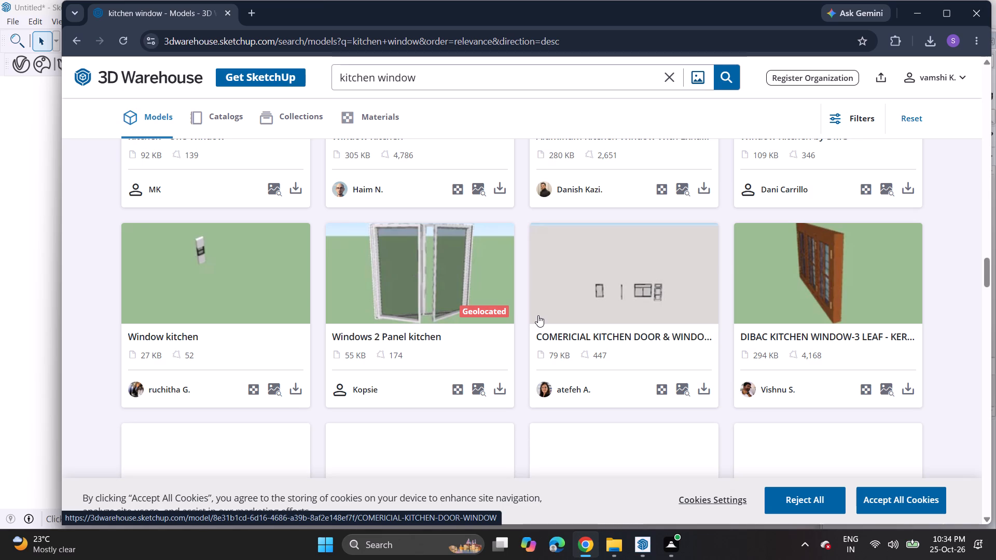
pyautogui.scroll(1, 511, 347)
pyautogui.scroll(-1, 511, 347)
pyautogui.scroll(4, 511, 347)
pyautogui.scroll(-6, 508, 355)
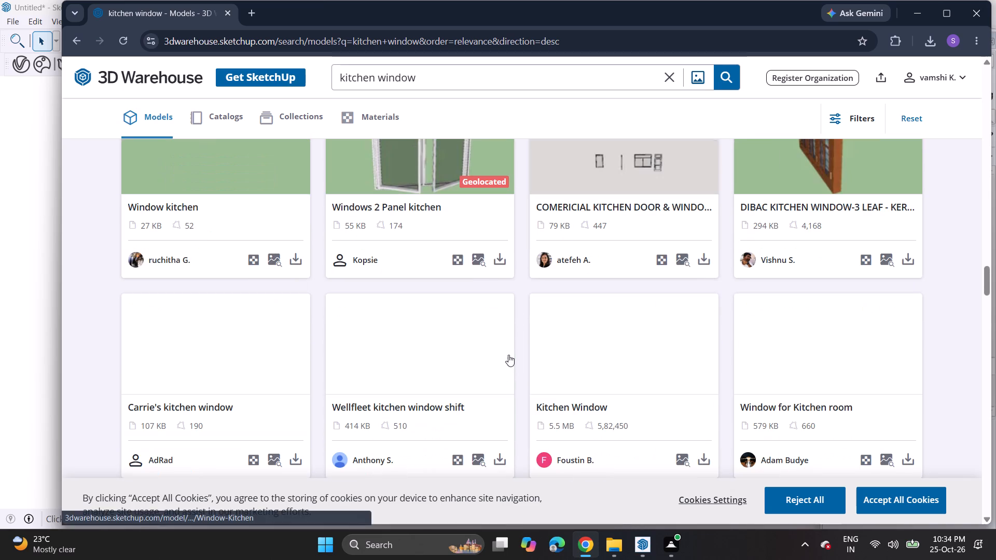
pyautogui.scroll(4, 544, 358)
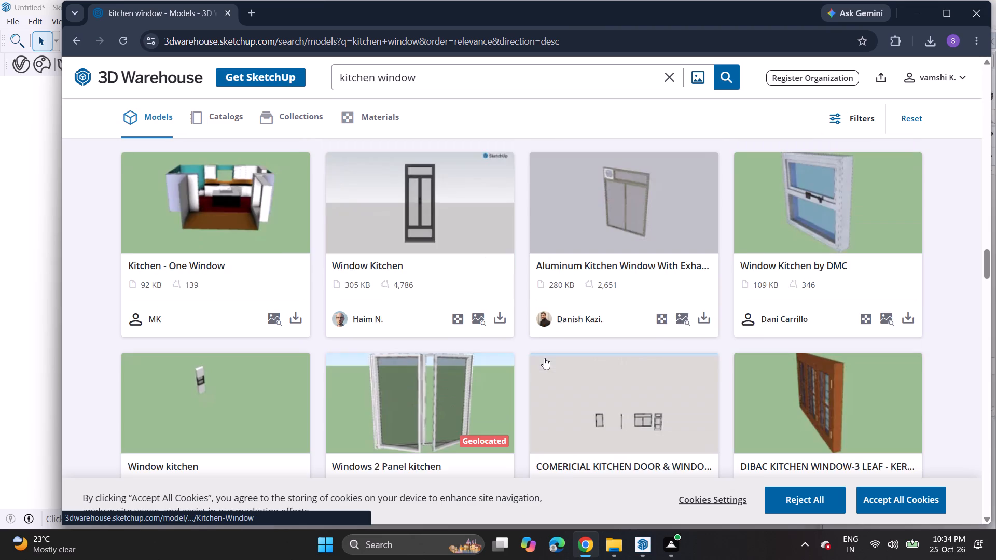
pyautogui.scroll(20, 544, 358)
pyautogui.scroll(6, 544, 358)
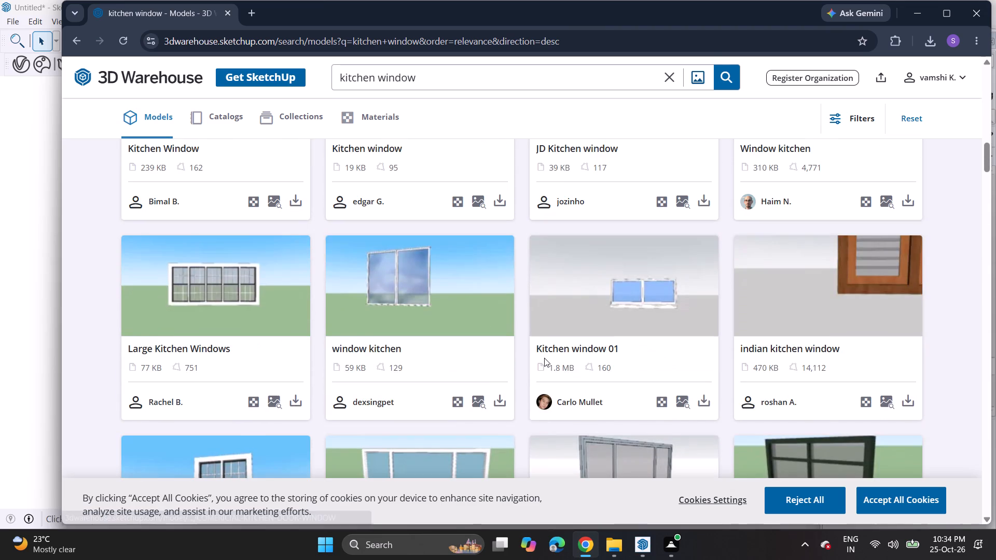
pyautogui.scroll(-1, 544, 358)
pyautogui.scroll(16, 544, 358)
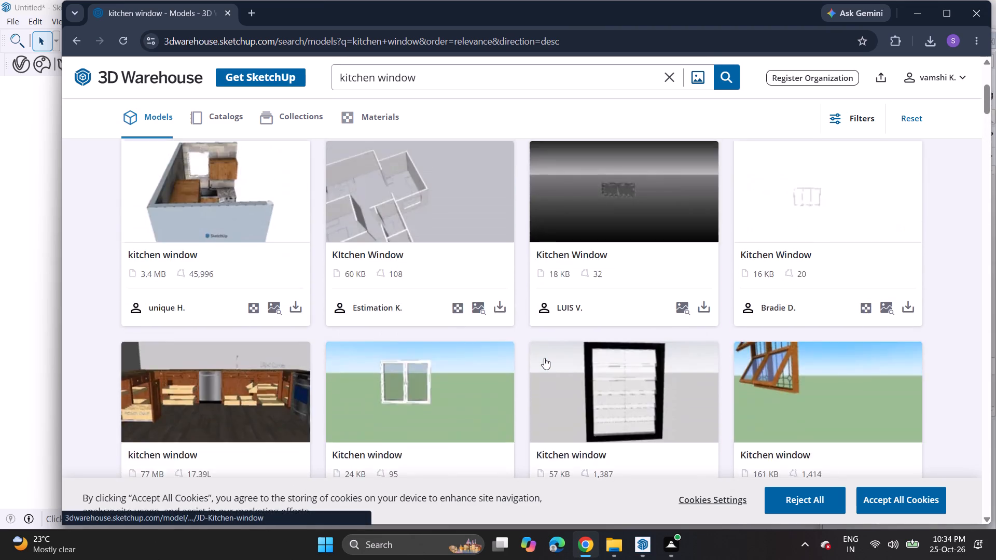
pyautogui.scroll(7, 544, 358)
pyautogui.scroll(-1, 544, 358)
pyautogui.scroll(1, 544, 358)
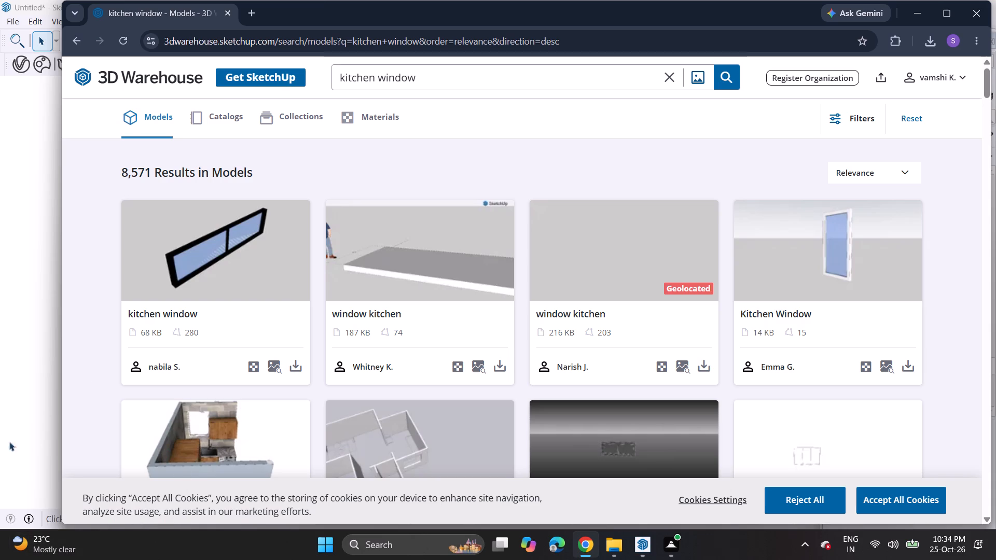
# Look through the "kitchen window" results again from the start of the list for a window model that suits the kitchen.
pyautogui.scroll(-7, 313, 245)
pyautogui.scroll(1, 316, 245)
pyautogui.scroll(-7, 317, 246)
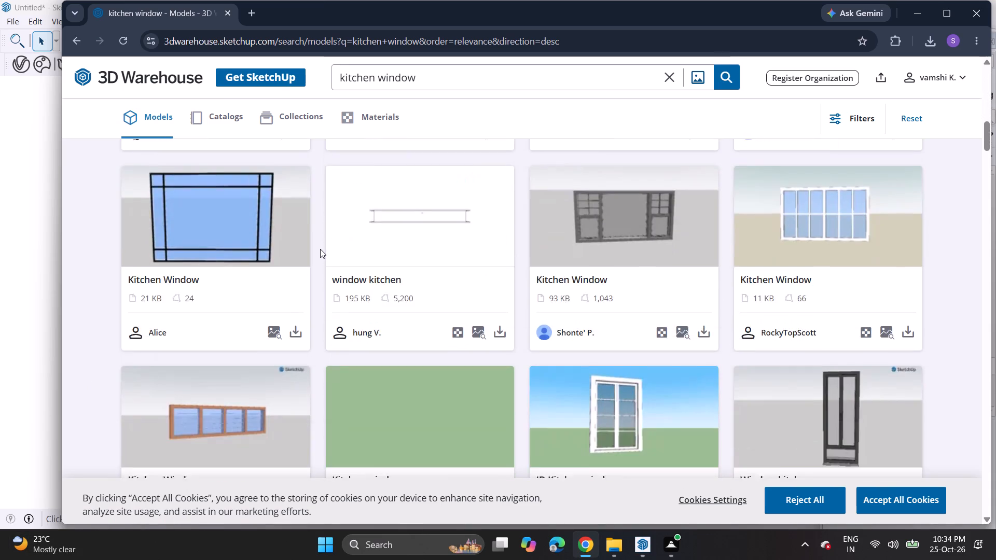
pyautogui.scroll(-17, 320, 249)
pyautogui.scroll(2, 322, 256)
pyautogui.scroll(-7, 322, 256)
pyautogui.scroll(1, 322, 256)
pyautogui.scroll(-2, 322, 256)
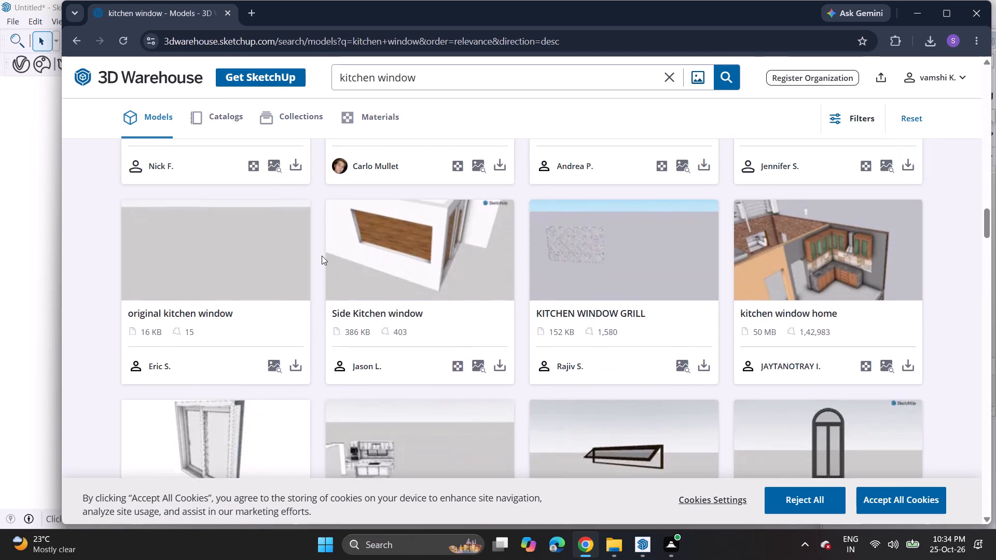
pyautogui.scroll(-6, 322, 256)
pyautogui.scroll(1, 322, 256)
pyautogui.scroll(-10, 322, 256)
pyautogui.scroll(1, 322, 256)
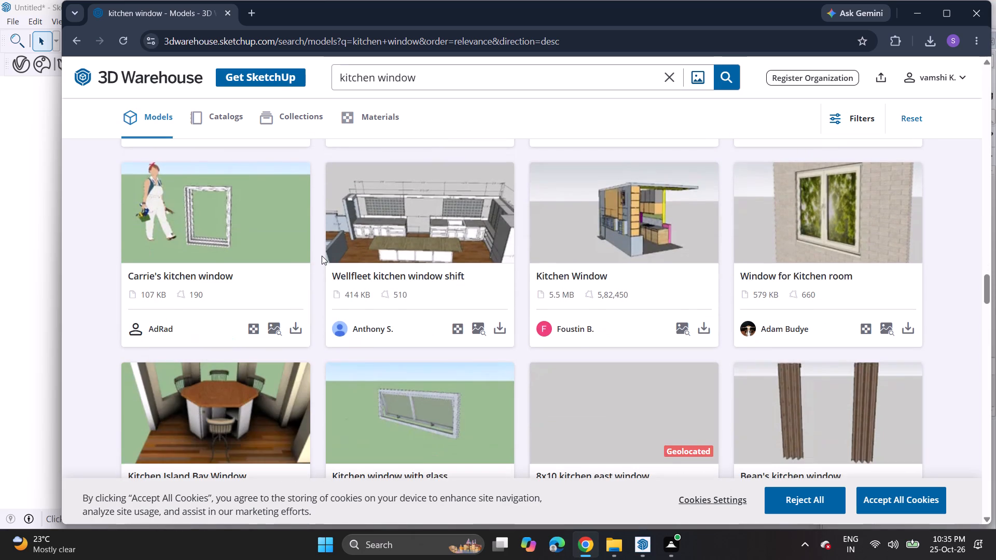
pyautogui.scroll(-2, 322, 256)
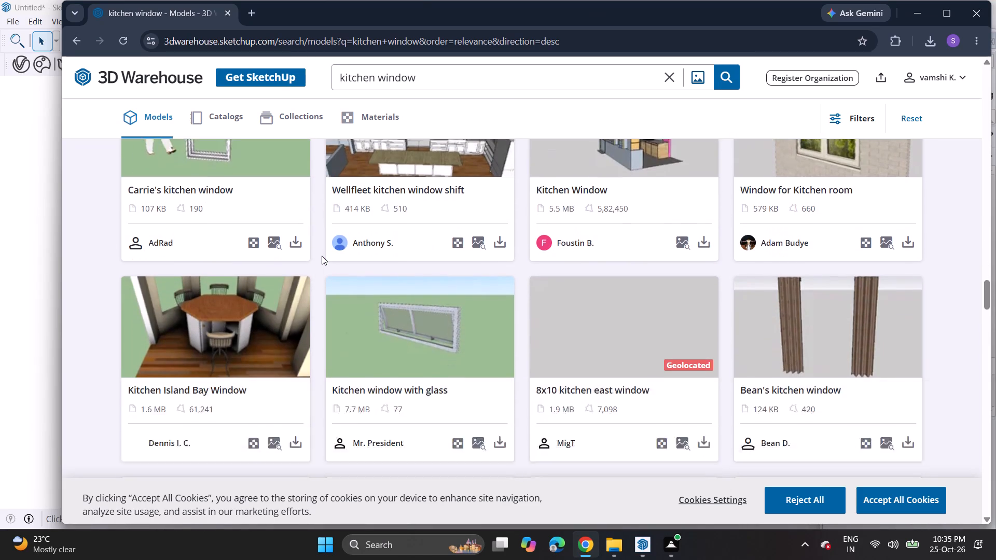
pyautogui.scroll(-3, 322, 256)
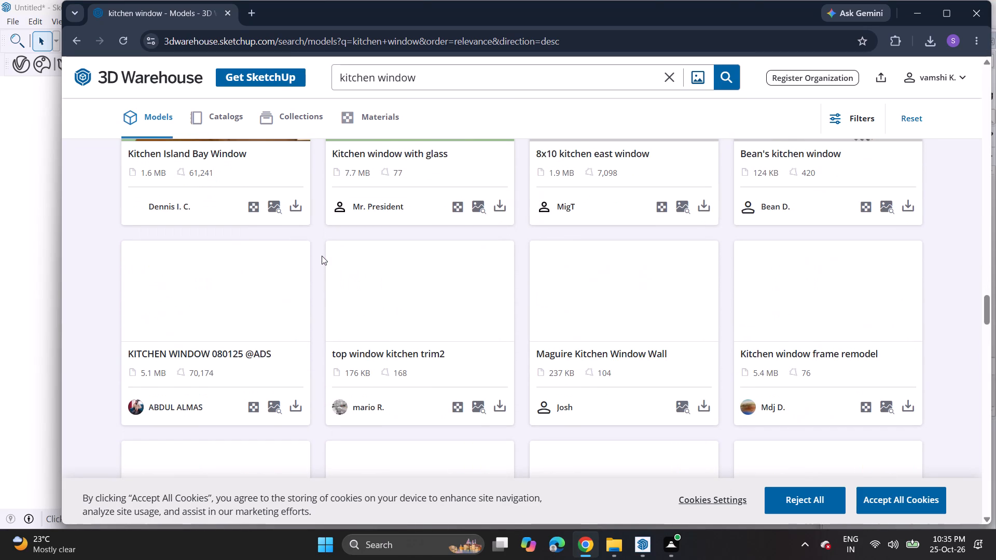
pyautogui.scroll(-4, 322, 256)
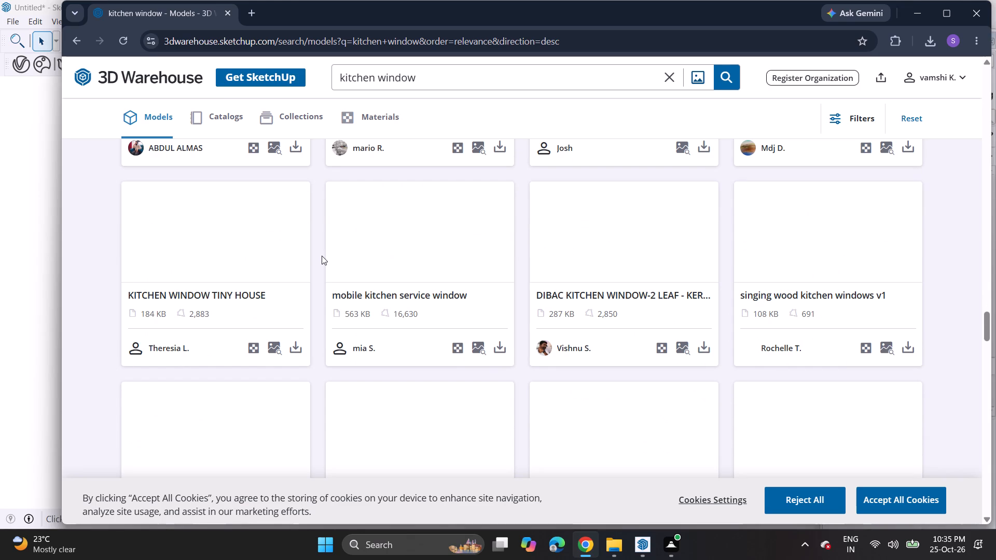
pyautogui.scroll(-4, 314, 268)
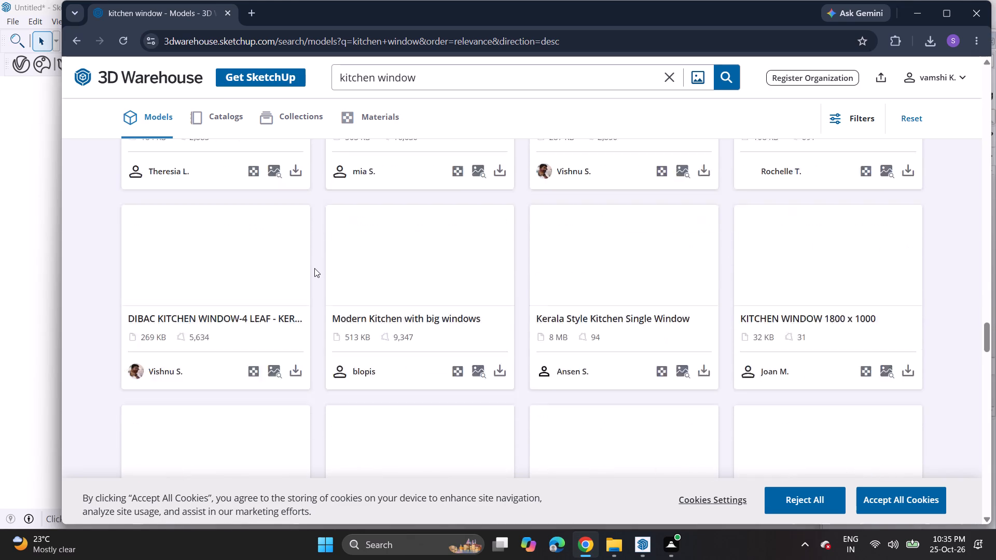
pyautogui.scroll(9, 314, 268)
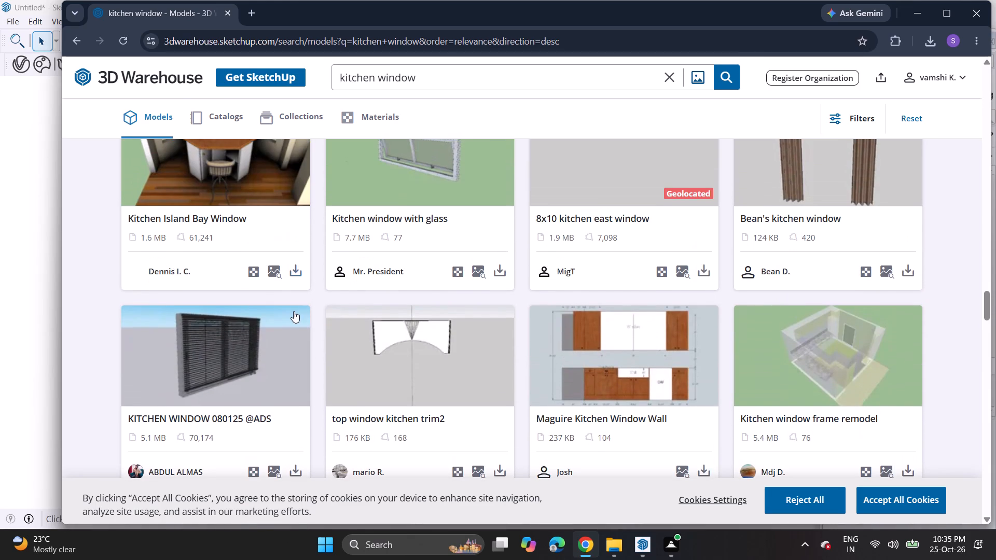
pyautogui.scroll(-3, 361, 310)
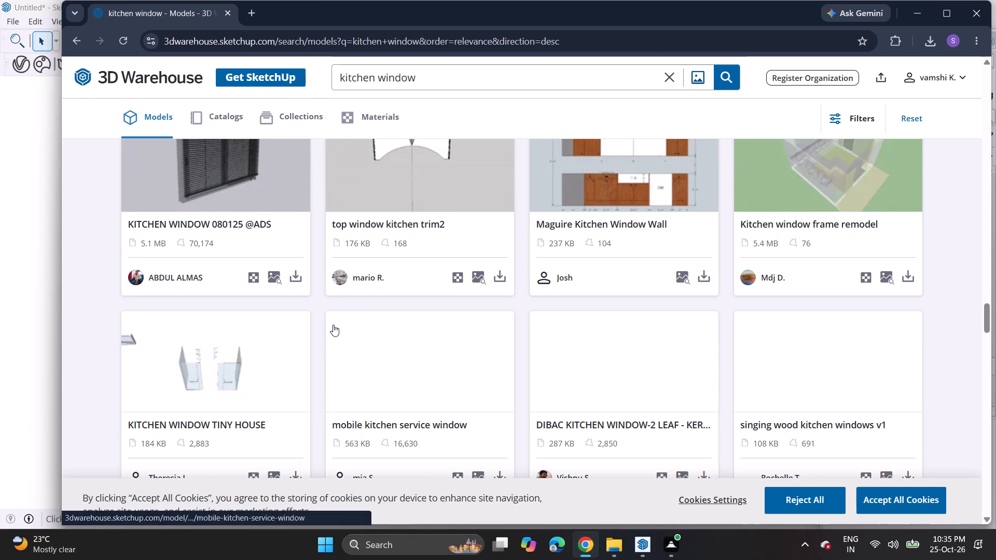
pyautogui.click(299, 279)
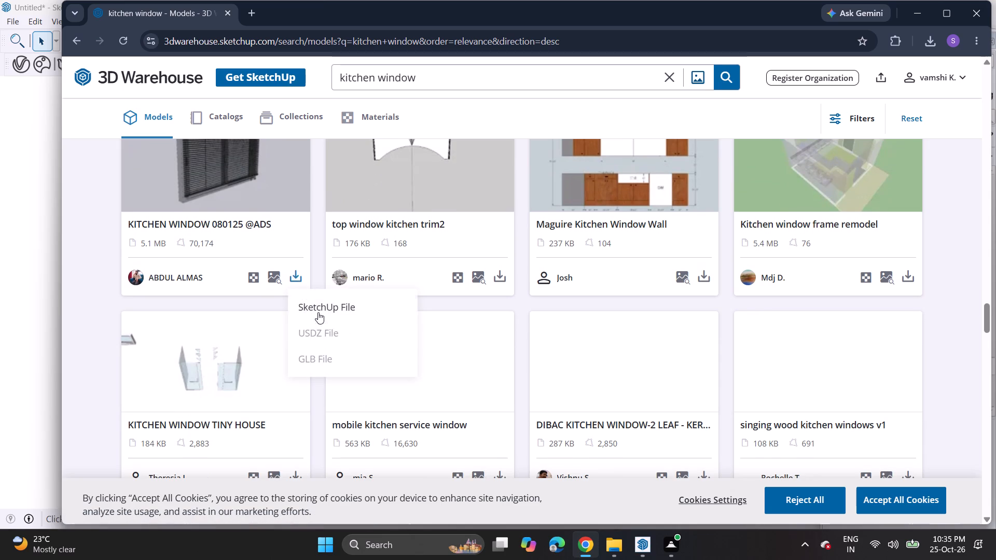
pyautogui.click(336, 311)
# Examine the results around the chosen window model, from "Kitchen Island Bay Window" to "Kerala Style Kitchen Single Window".
pyautogui.scroll(2, 450, 246)
pyautogui.scroll(-1, 450, 246)
pyautogui.scroll(2, 450, 246)
pyautogui.scroll(-3, 447, 253)
pyautogui.scroll(1, 447, 255)
pyautogui.scroll(-2, 447, 255)
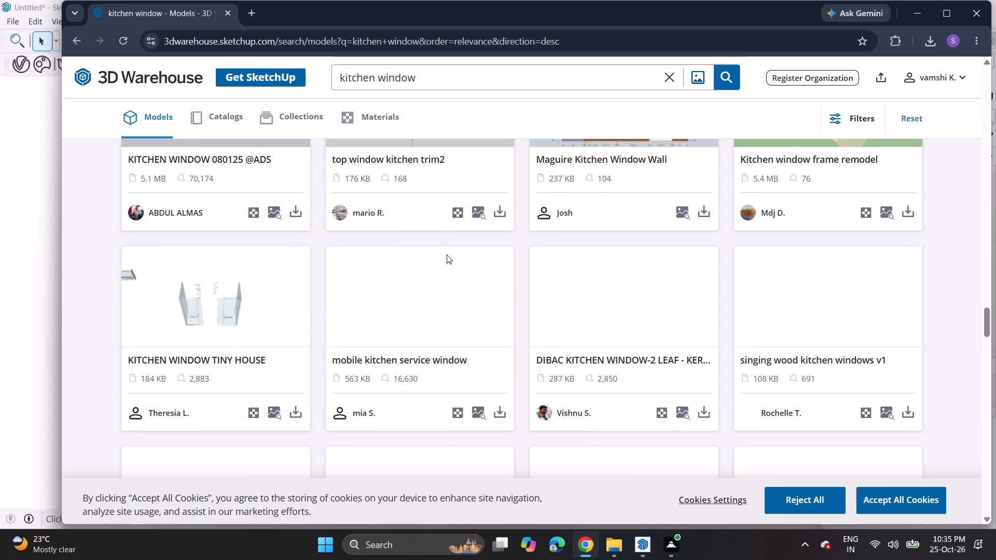
pyautogui.scroll(1, 447, 255)
pyautogui.scroll(-1, 447, 255)
pyautogui.scroll(2, 447, 255)
pyautogui.scroll(-4, 447, 255)
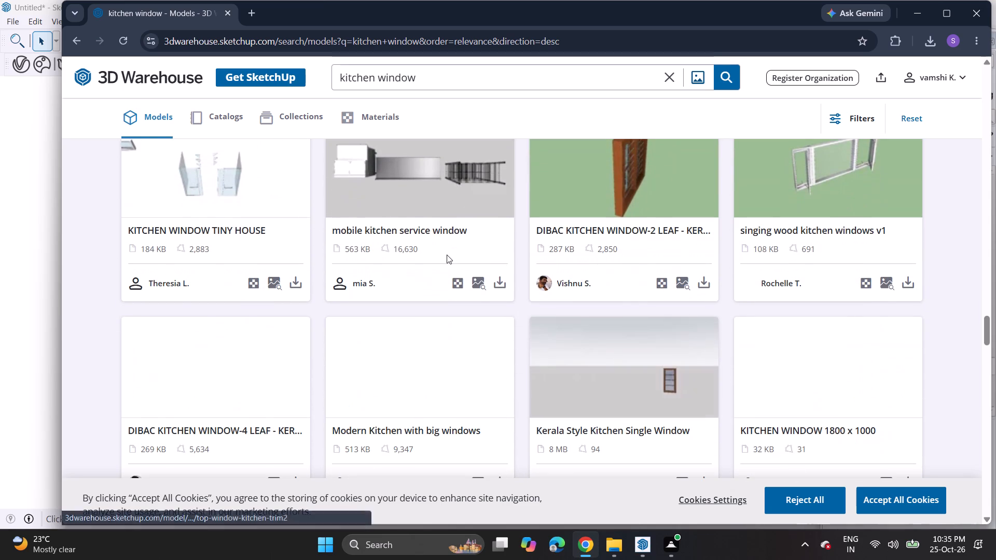
pyautogui.scroll(-1, 501, 289)
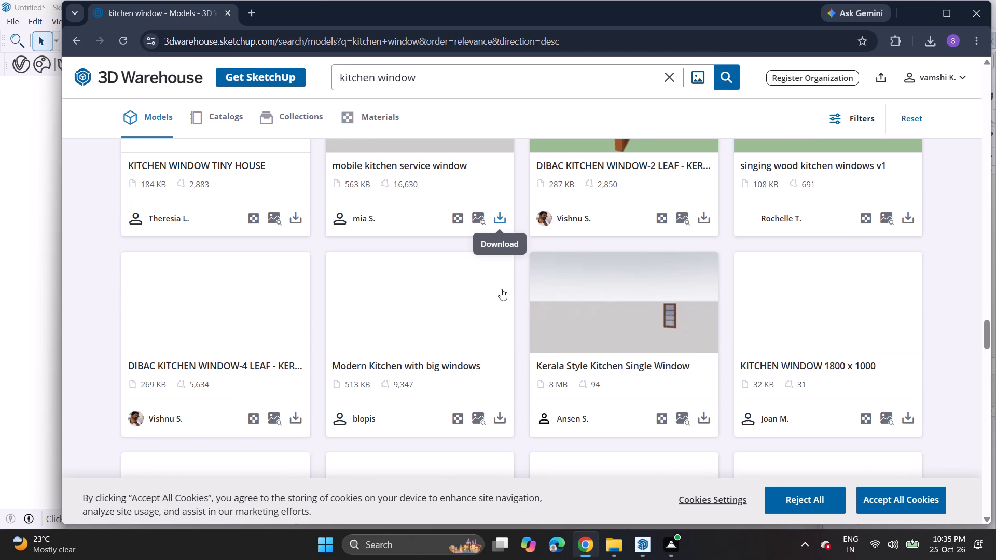
pyautogui.scroll(2, 497, 295)
pyautogui.scroll(-1, 497, 295)
pyautogui.scroll(5, 497, 295)
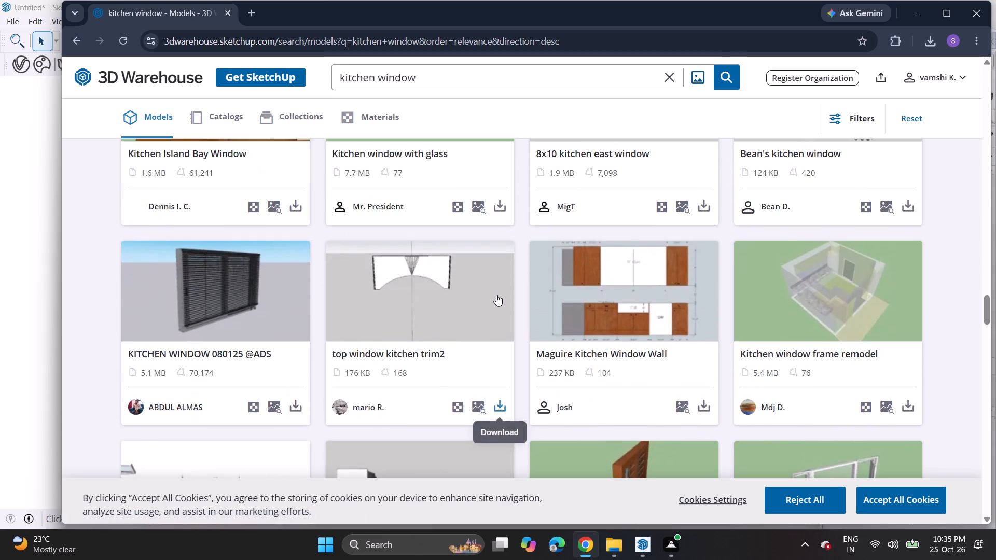
pyautogui.scroll(3, 496, 295)
pyautogui.scroll(-11, 496, 295)
pyautogui.scroll(4, 491, 301)
pyautogui.scroll(-3, 488, 305)
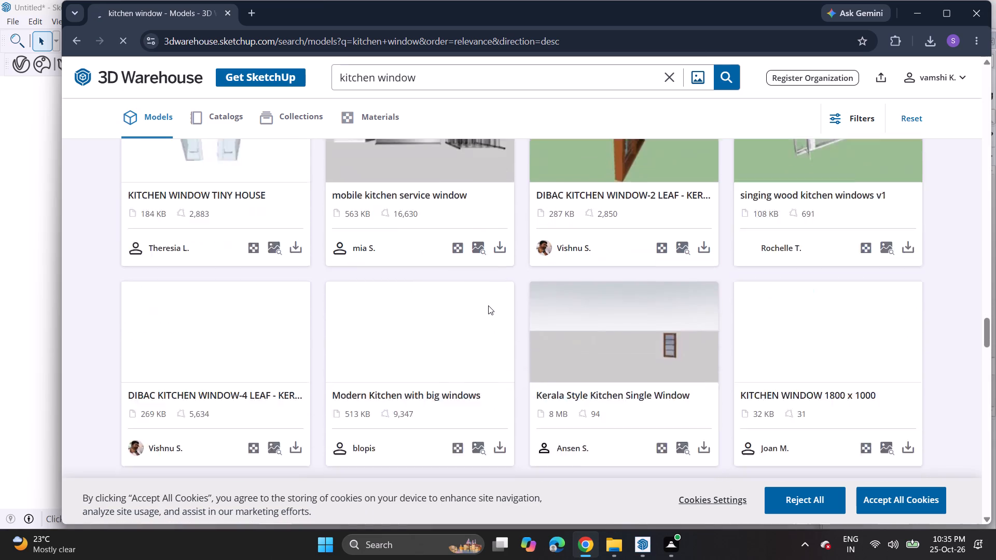
pyautogui.scroll(2, 484, 310)
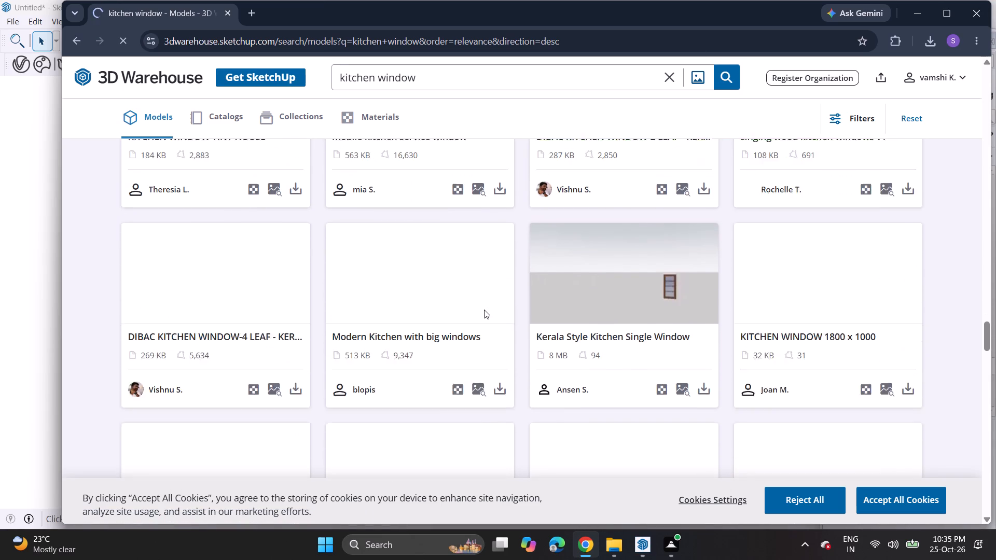
pyautogui.scroll(6, 484, 310)
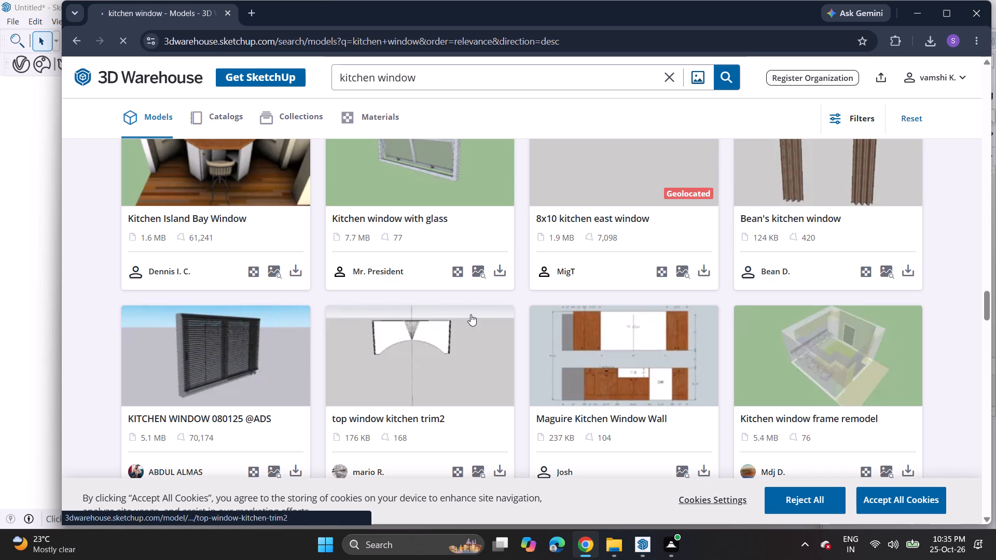
pyautogui.scroll(-3, 471, 315)
pyautogui.scroll(-3, 420, 304)
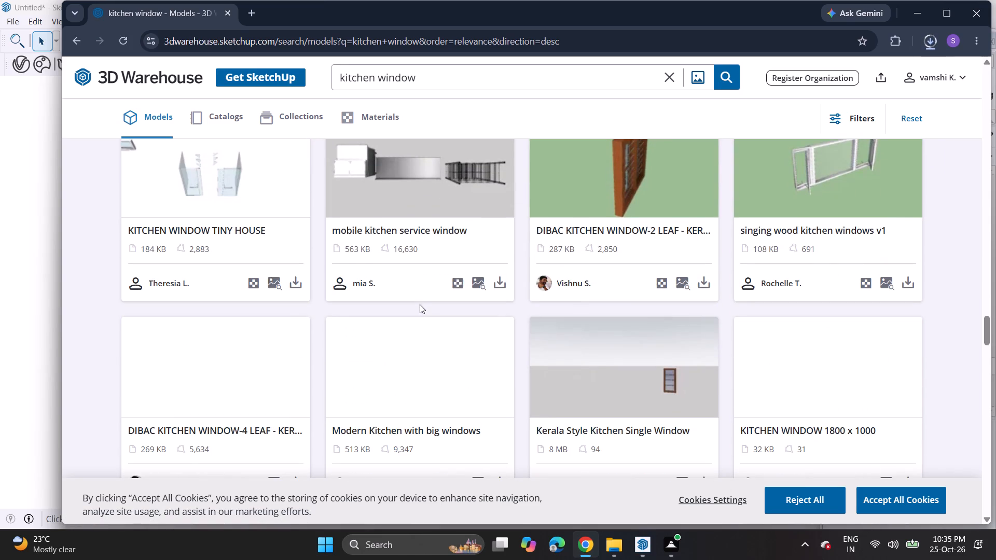
# Look through the following results, from the DIBAC 4-leaf window to the Riviera Bronze bifold window, for alternative kitchen windows.
pyautogui.scroll(-4, 420, 304)
pyautogui.scroll(5, 420, 304)
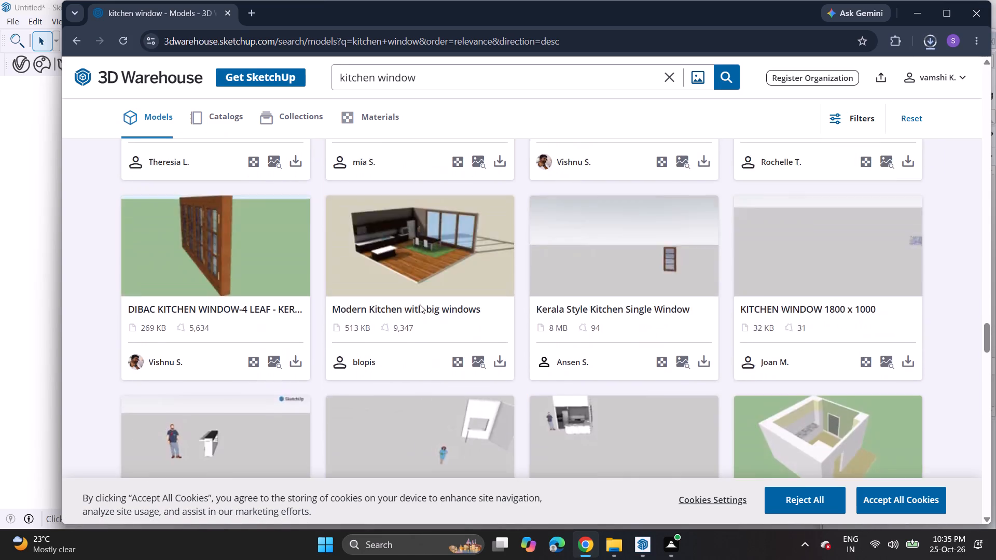
pyautogui.scroll(-3, 420, 304)
pyautogui.scroll(1, 420, 304)
pyautogui.scroll(-7, 420, 304)
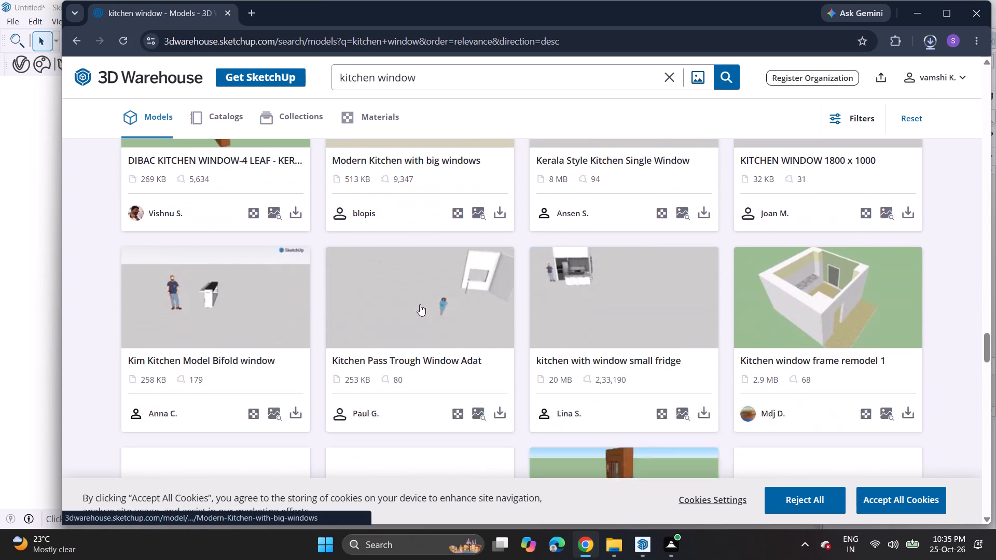
pyautogui.scroll(-3, 420, 304)
pyautogui.scroll(3, 418, 305)
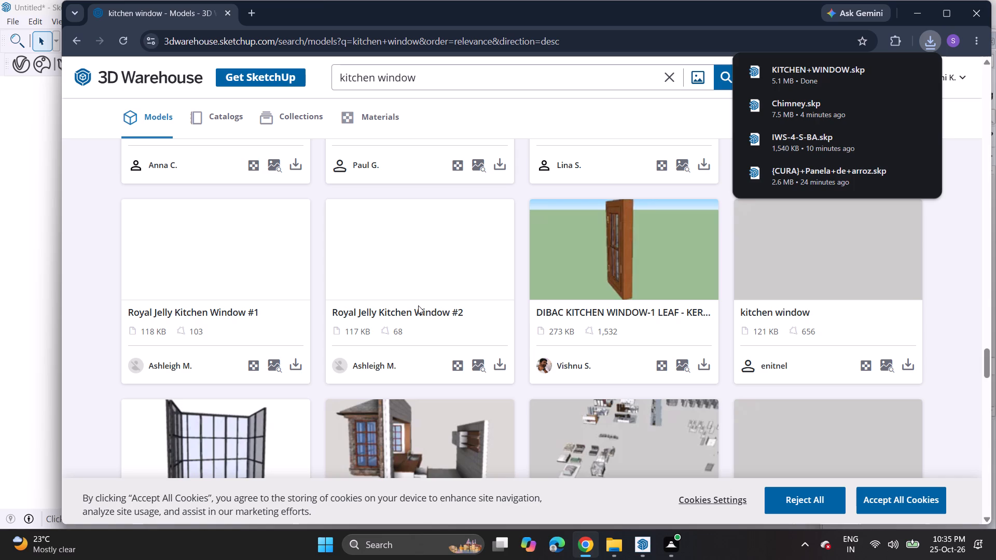
pyautogui.scroll(-4, 405, 316)
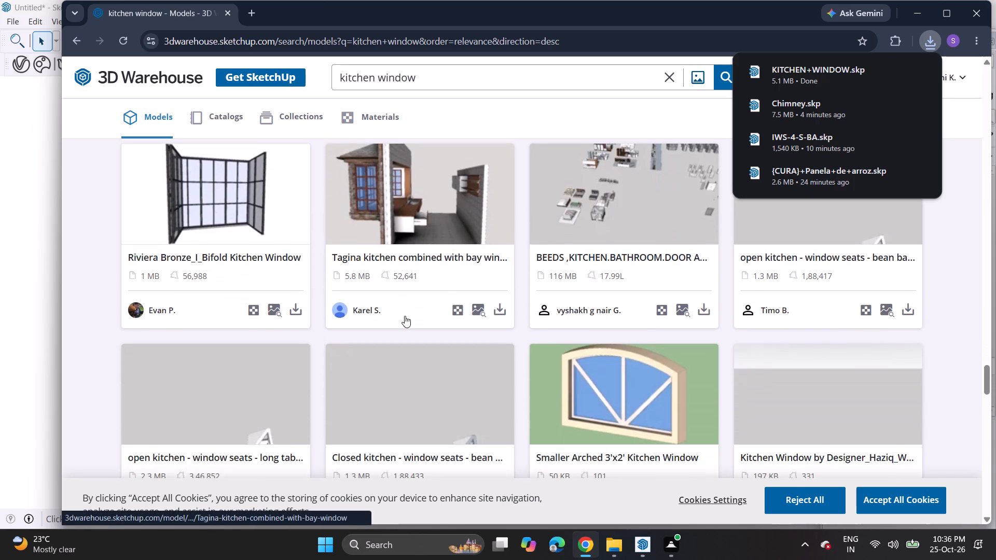
# Continue examining the "kitchen window" results to the end of the loaded list for another suitable window.
pyautogui.scroll(-6, 405, 316)
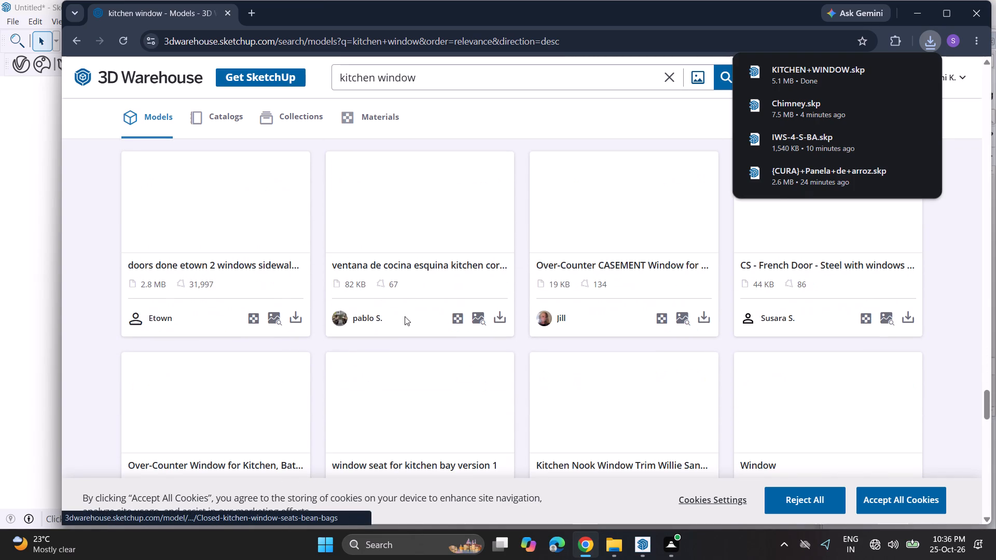
pyautogui.scroll(-1, 406, 318)
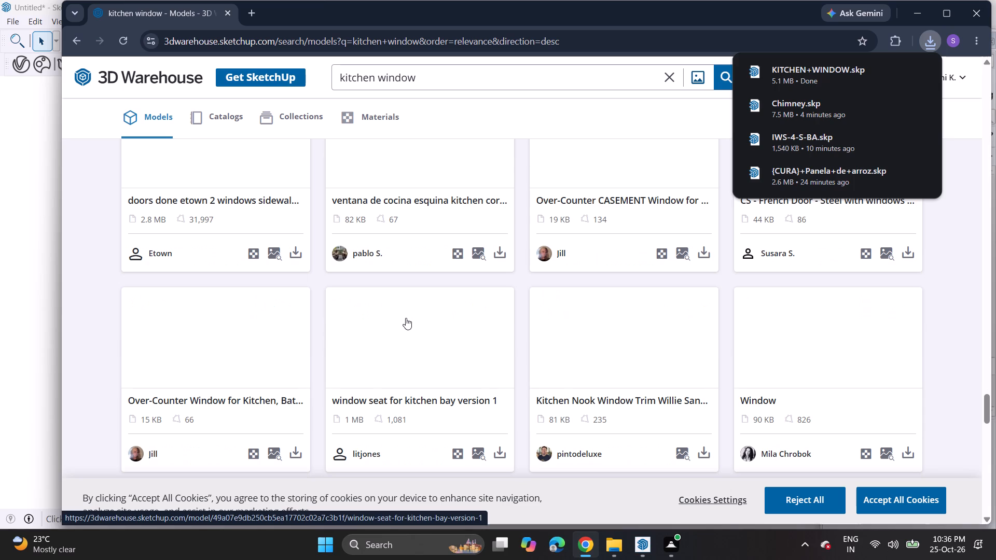
pyautogui.scroll(-2, 406, 318)
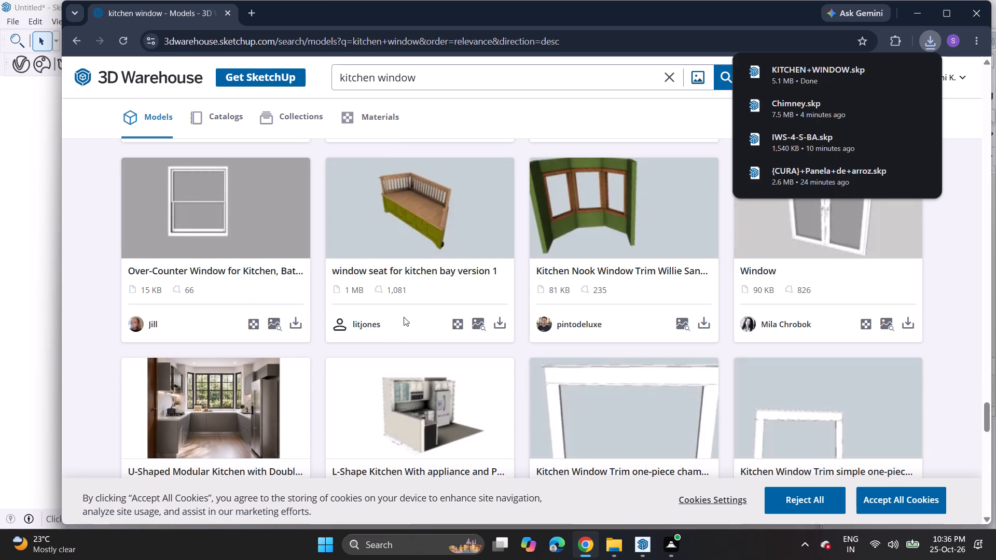
pyautogui.scroll(-4, 405, 317)
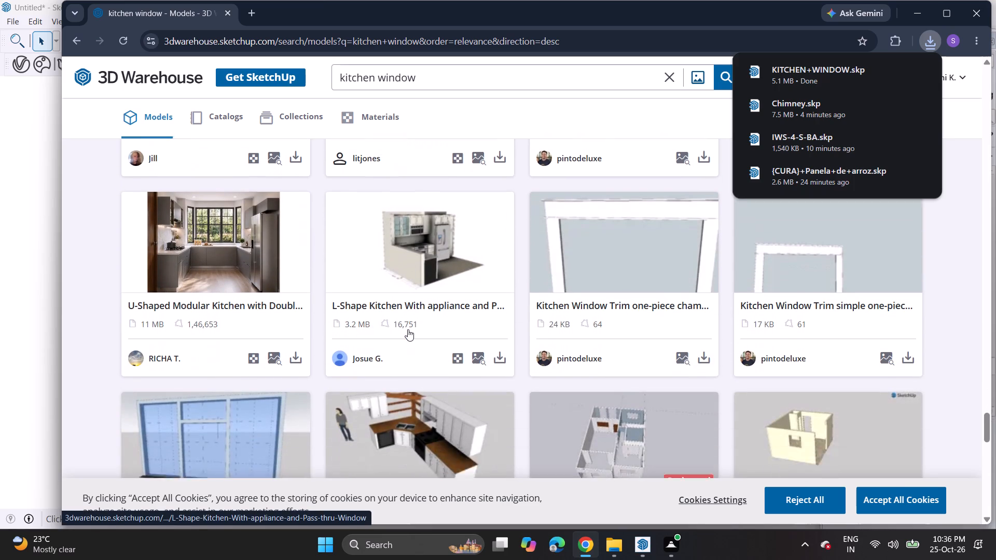
pyautogui.scroll(1, 408, 329)
pyautogui.scroll(-3, 408, 329)
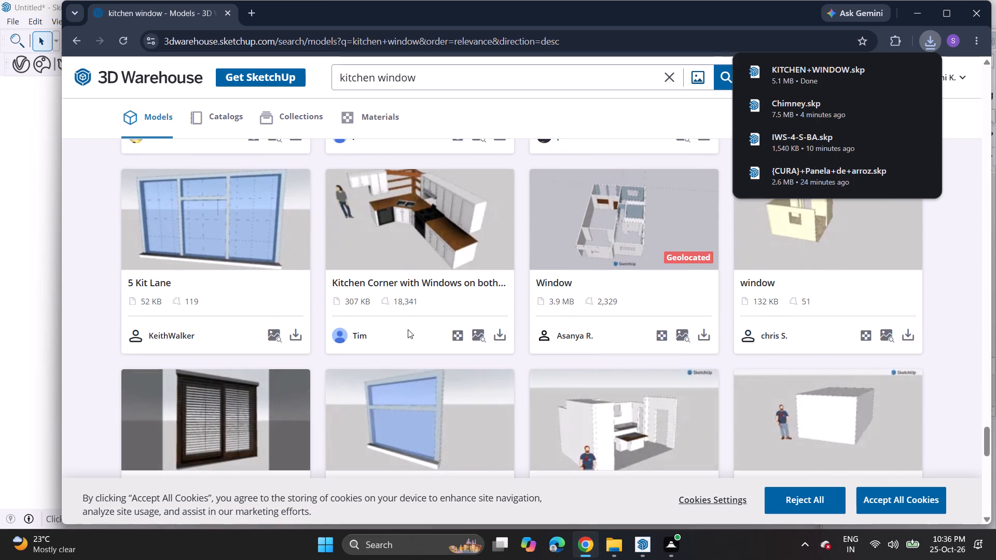
pyautogui.scroll(-3, 400, 332)
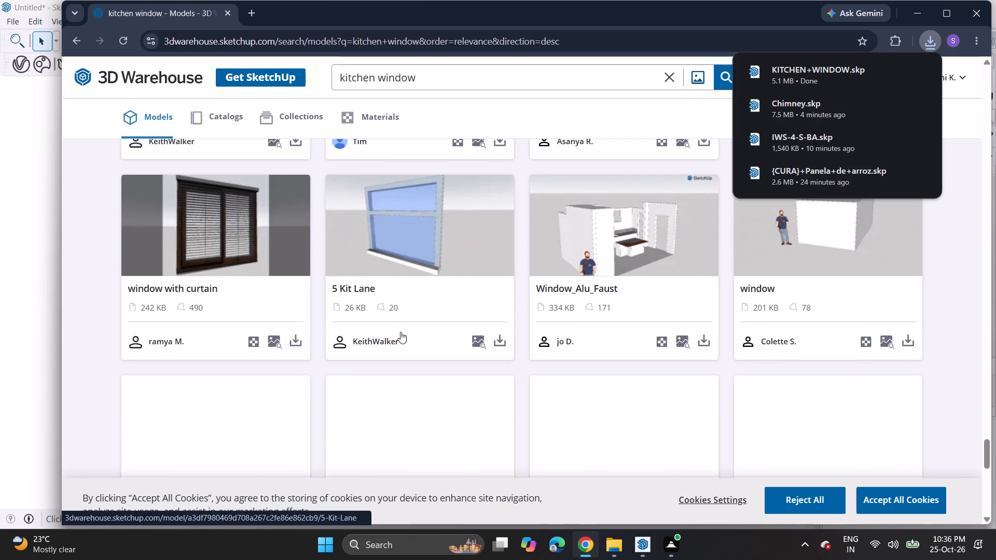
pyautogui.scroll(1, 400, 332)
pyautogui.scroll(-1, 400, 332)
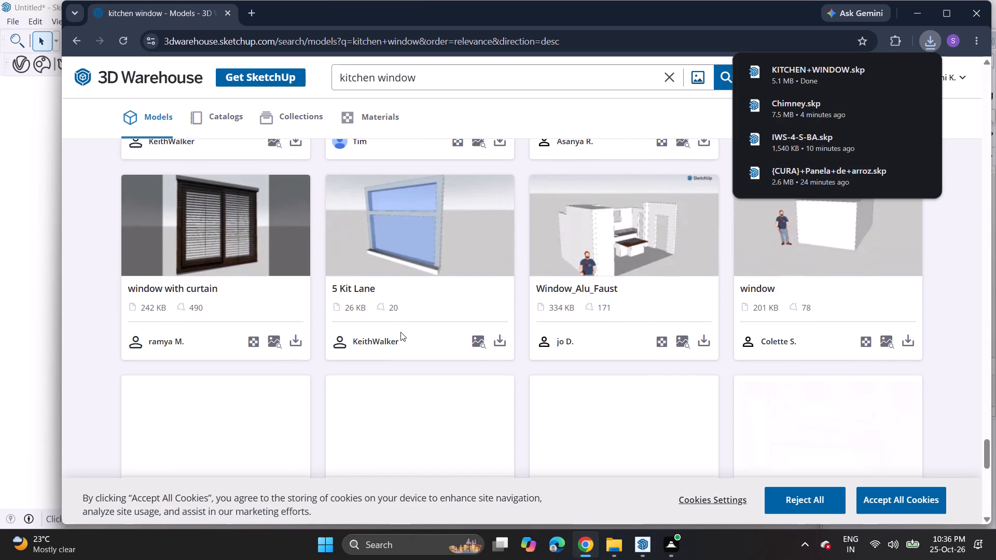
pyautogui.scroll(-3, 400, 332)
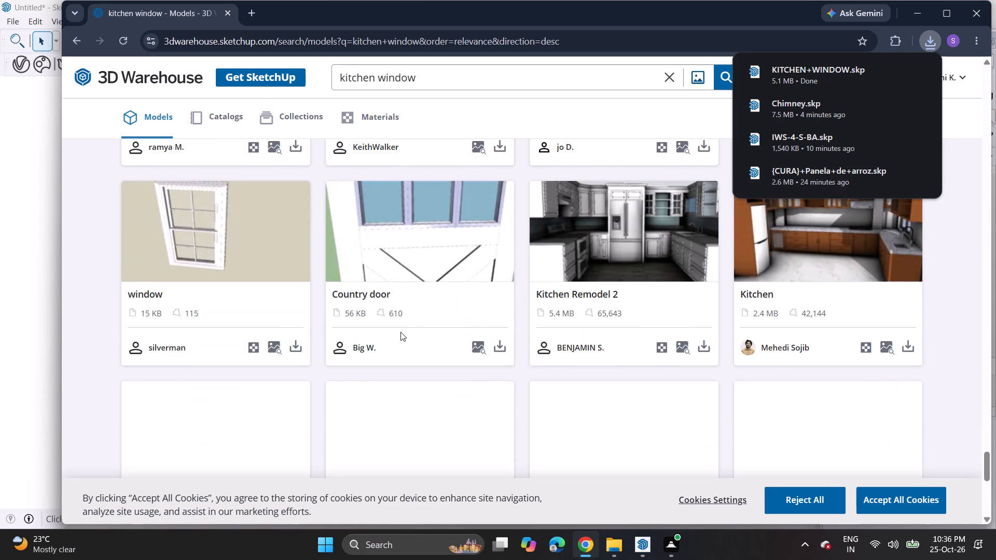
pyautogui.scroll(-4, 400, 332)
# Examine the "kitchen window" results around "Country door", "3 x 6 PVC Windows" and "tobin kitchen sash" for another suitable window.
pyautogui.click(457, 366)
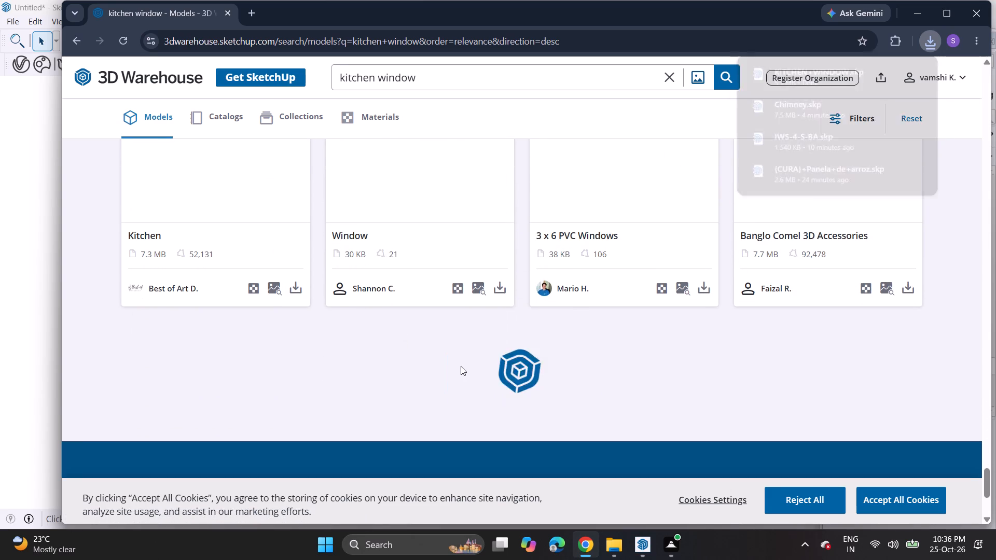
pyautogui.scroll(8, 461, 366)
pyautogui.scroll(-6, 458, 371)
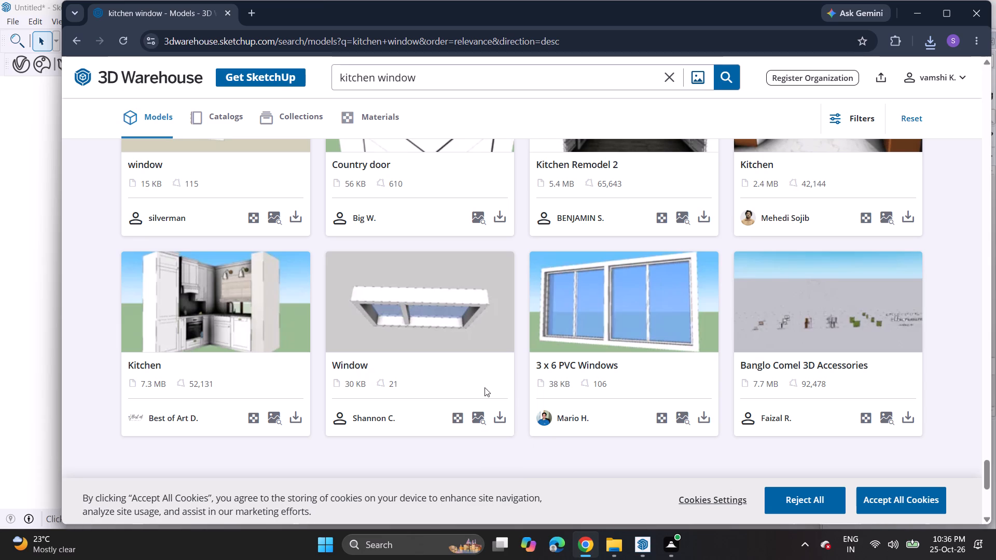
pyautogui.scroll(-1, 468, 387)
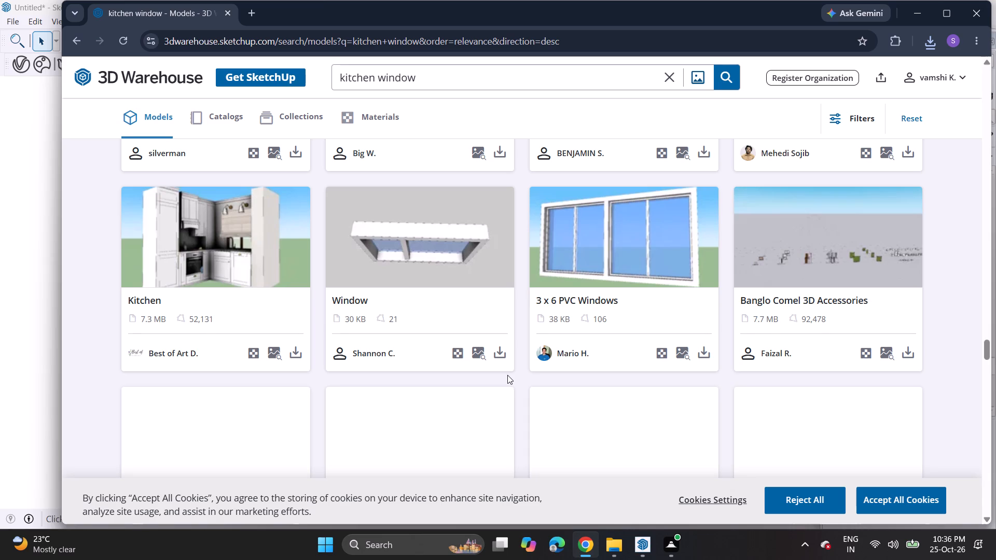
pyautogui.scroll(-2, 586, 348)
pyautogui.scroll(1, 583, 351)
pyautogui.scroll(-1, 583, 351)
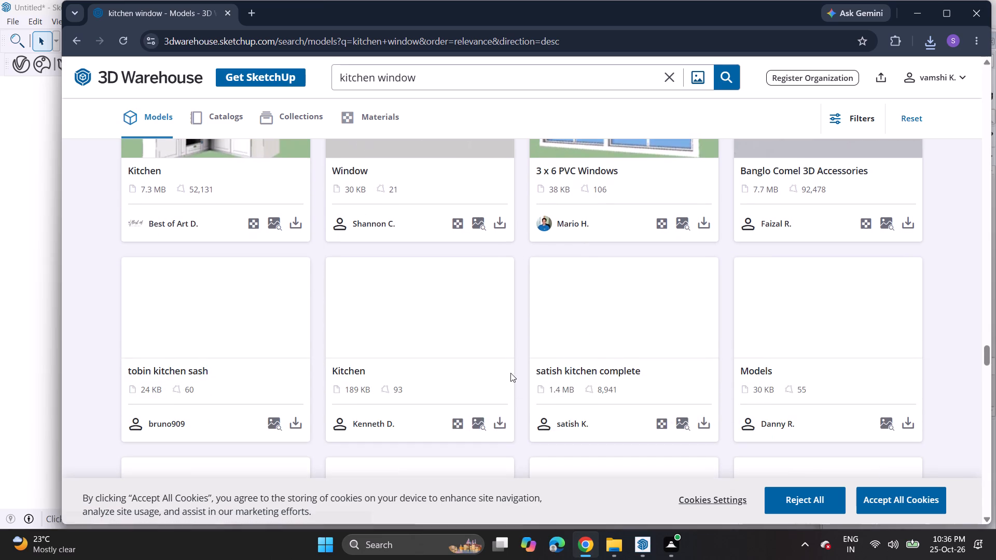
pyautogui.scroll(7, 529, 414)
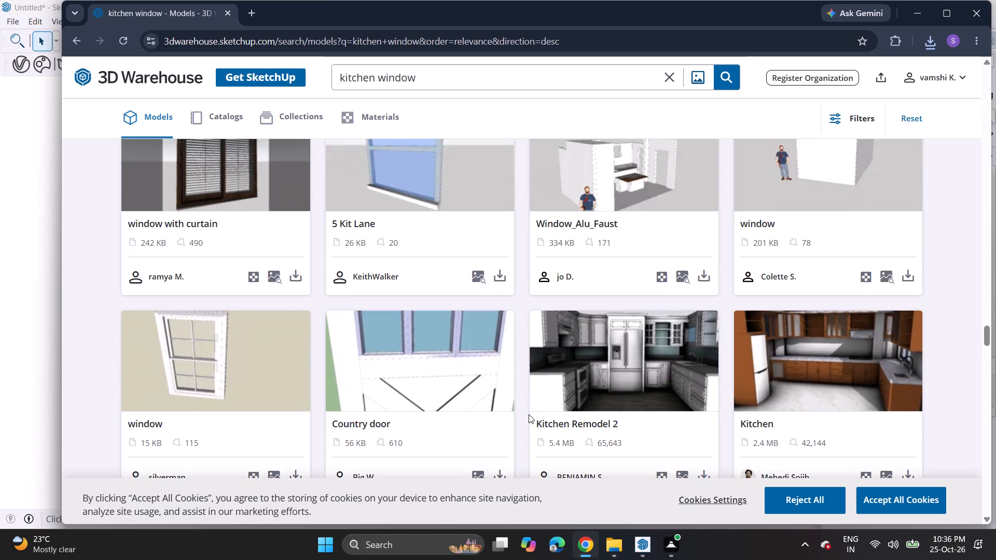
# Review the earlier "kitchen window" results again, back to the "Royal Jelly Kitchen Window" models.
pyautogui.scroll(9, 529, 414)
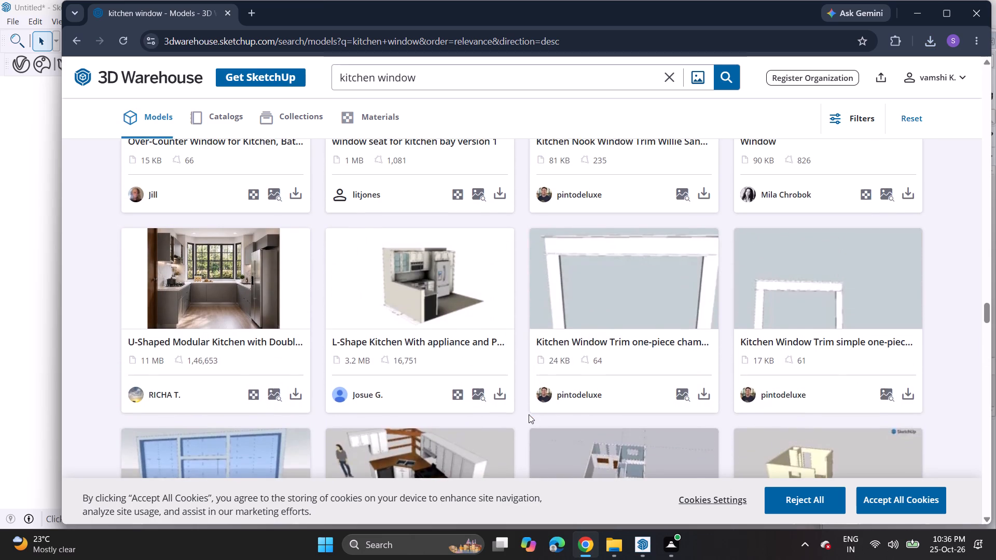
pyautogui.scroll(1, 529, 414)
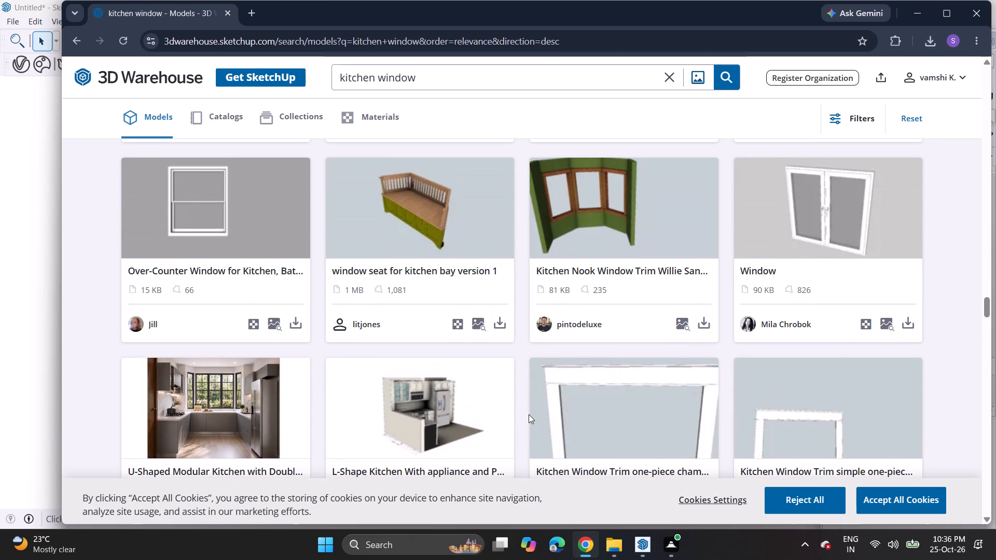
pyautogui.scroll(7, 529, 414)
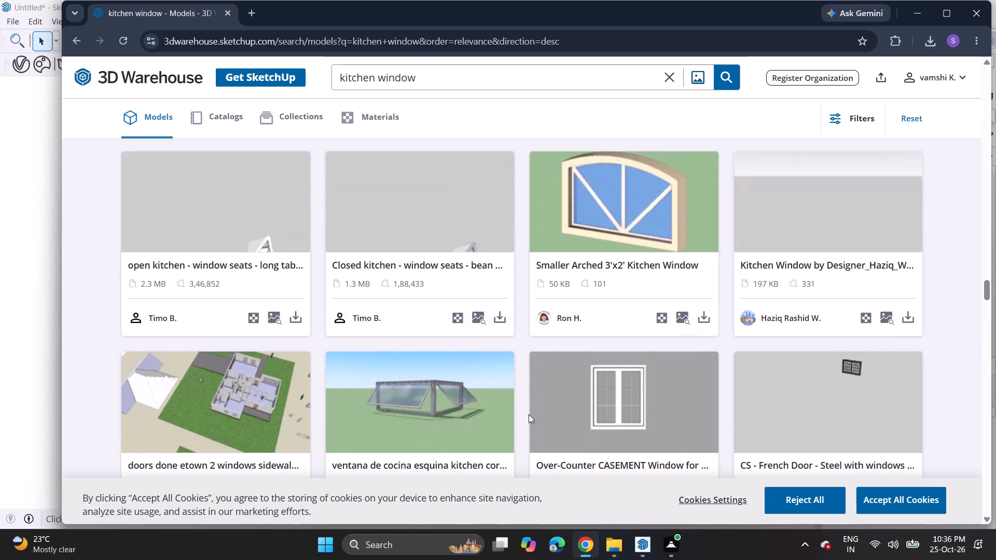
pyautogui.scroll(6, 529, 414)
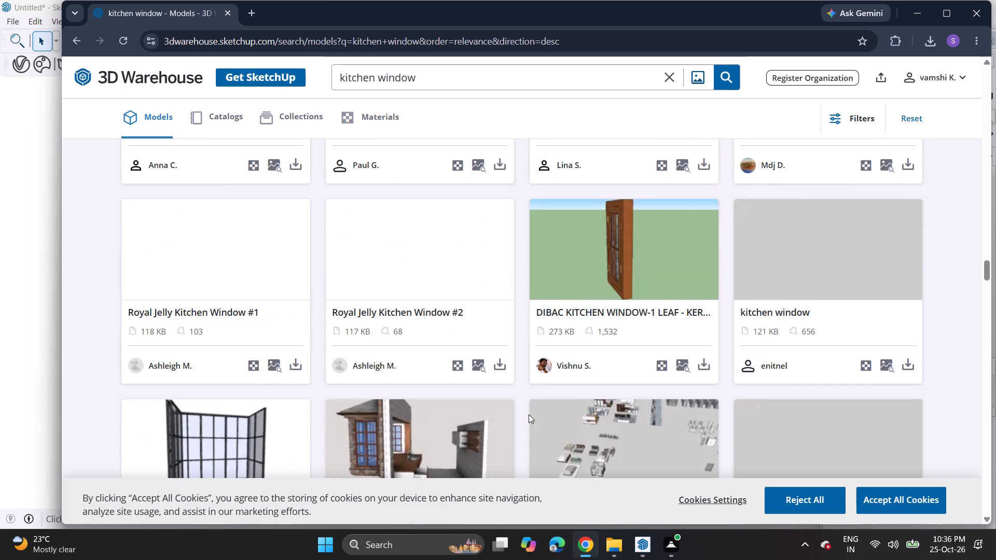
pyautogui.scroll(1, 529, 414)
pyautogui.scroll(-1, 529, 414)
pyautogui.scroll(2, 529, 414)
# Switch to SketchUp, import KITCHEN+WINDOW from the Downloads folder and place it at the lower corner of the kitchen's rear wall opening.
pyautogui.click(644, 542)
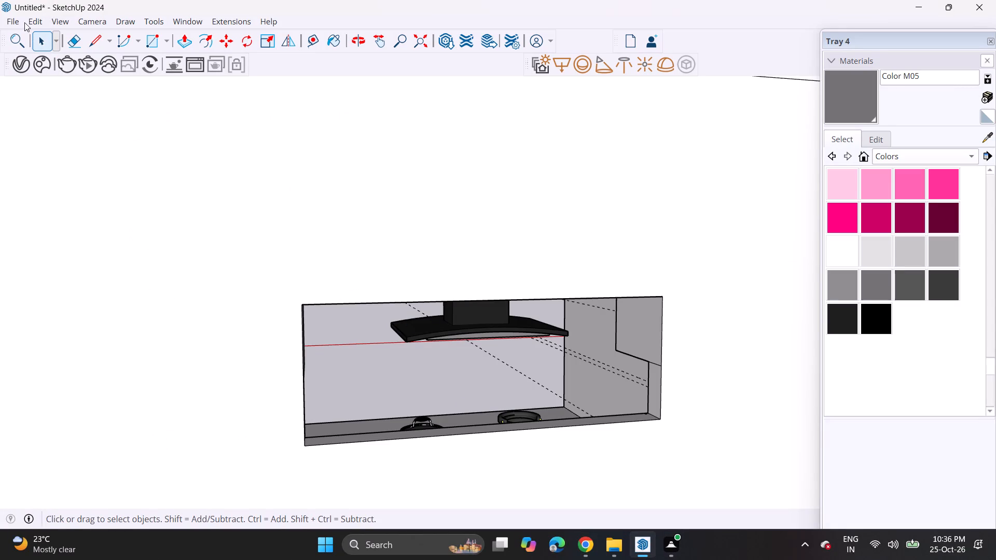
pyautogui.click(10, 21)
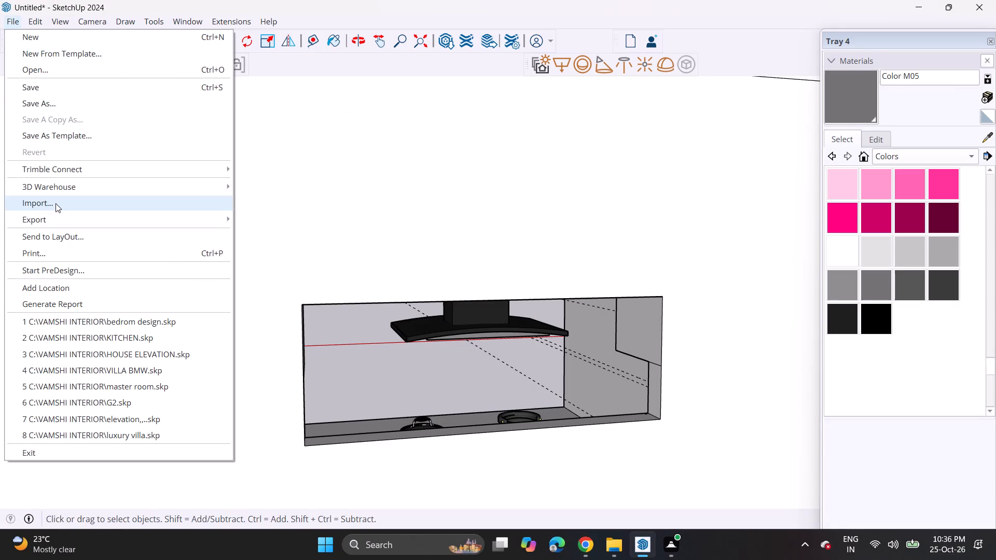
pyautogui.click(56, 203)
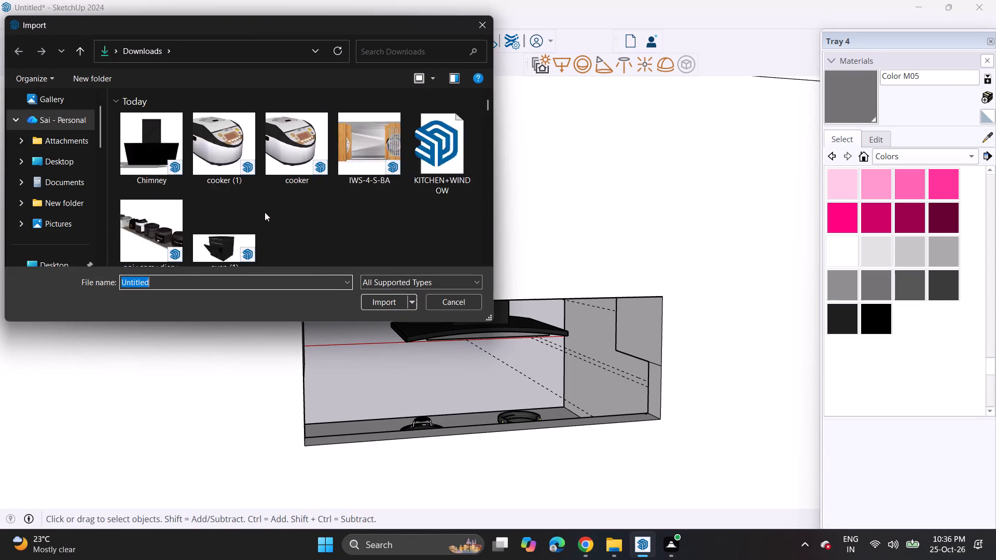
pyautogui.click(138, 225)
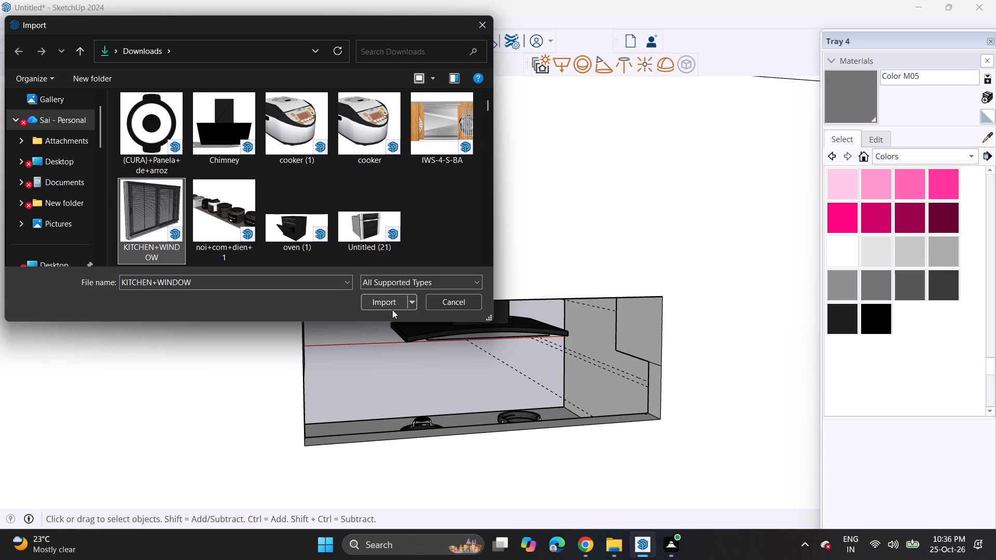
pyautogui.click(389, 307)
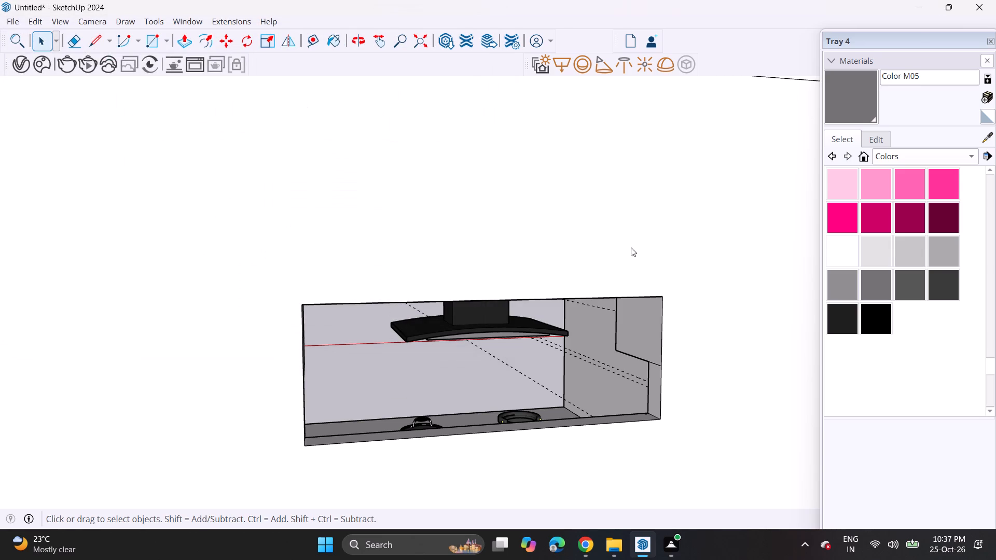
pyautogui.scroll(-5, 557, 257)
pyautogui.click(617, 300)
pyautogui.scroll(-5, 404, 236)
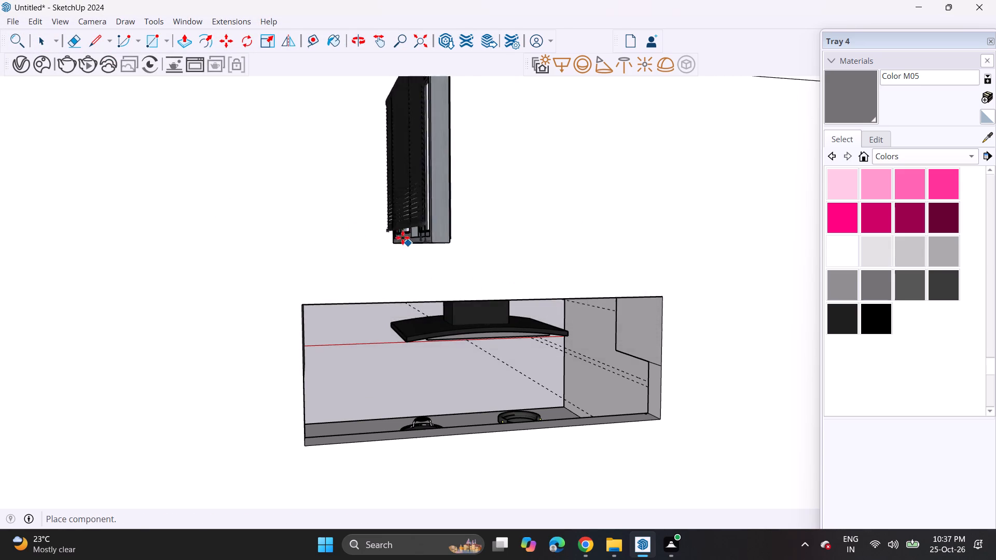
pyautogui.scroll(-10, 403, 237)
pyautogui.moveTo(397, 277); pyautogui.dragTo(636, 384, button='middle')
pyautogui.scroll(1, 634, 383)
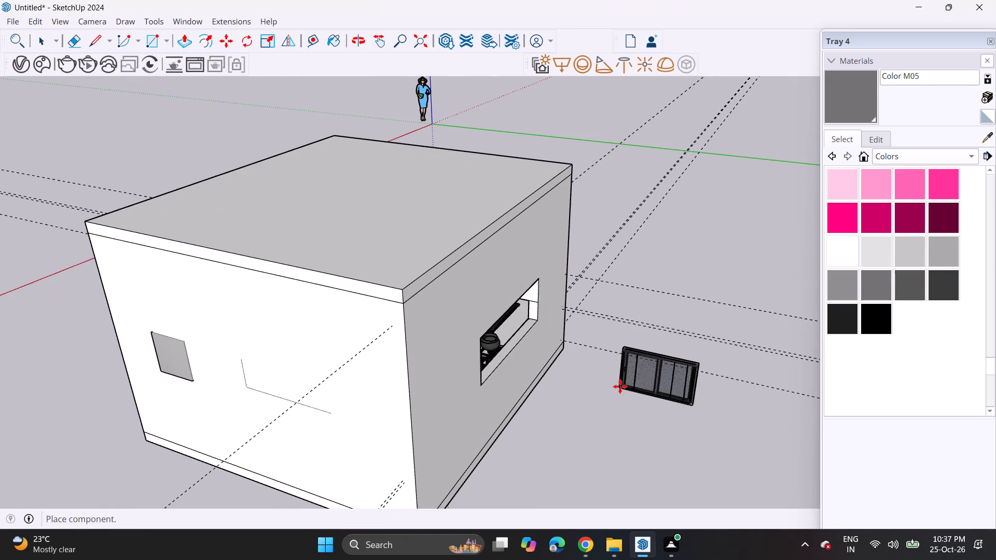
pyautogui.click(534, 321)
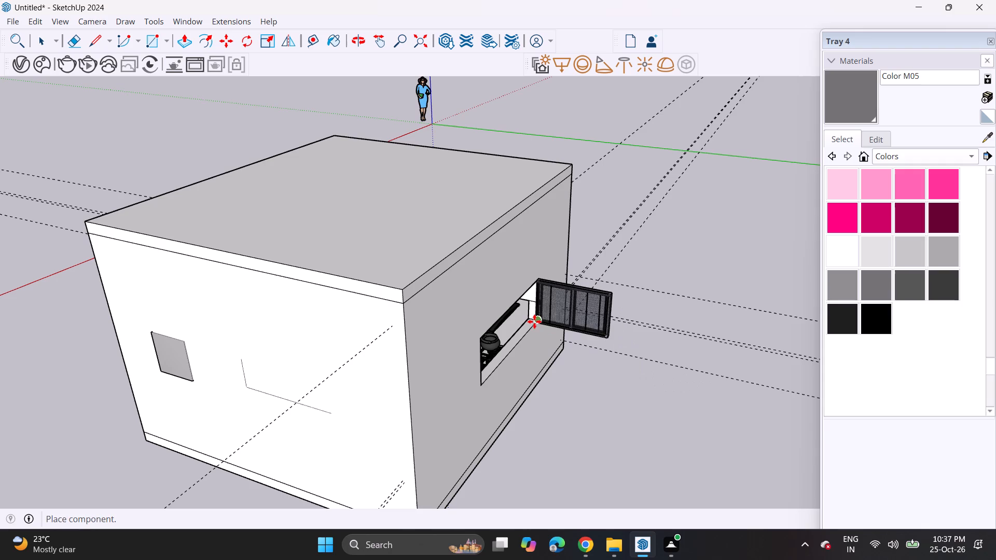
# Rotate the imported window a quarter turn about the vertical axis so it lies parallel to the wall with the opening.
pyautogui.click(253, 43)
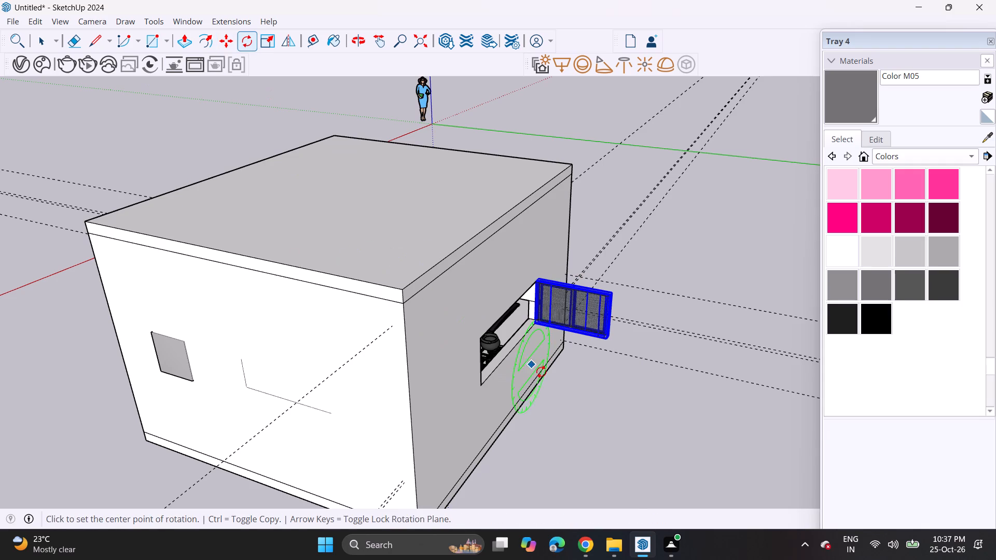
pyautogui.moveTo(561, 391); pyautogui.dragTo(558, 475, button='middle')
pyautogui.click(596, 407)
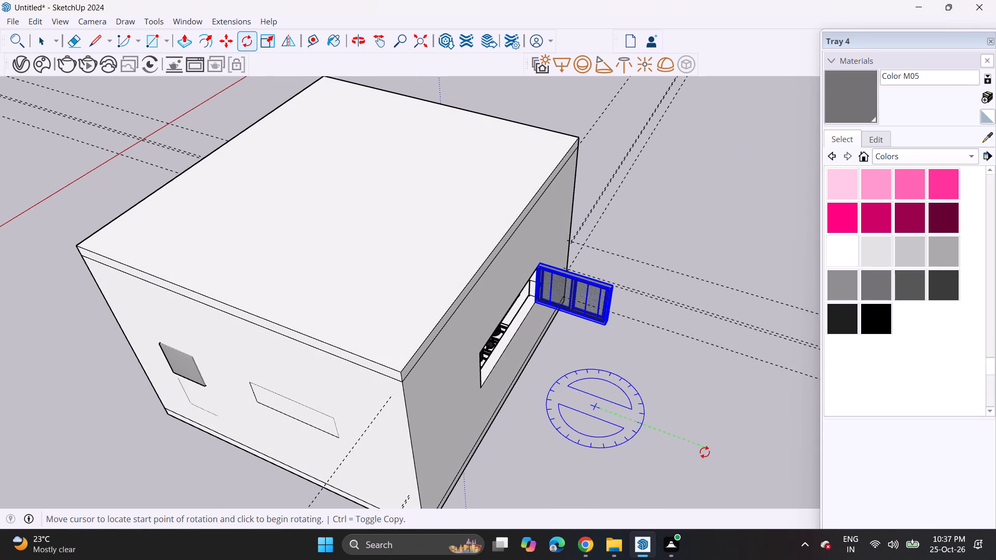
pyautogui.click(704, 452)
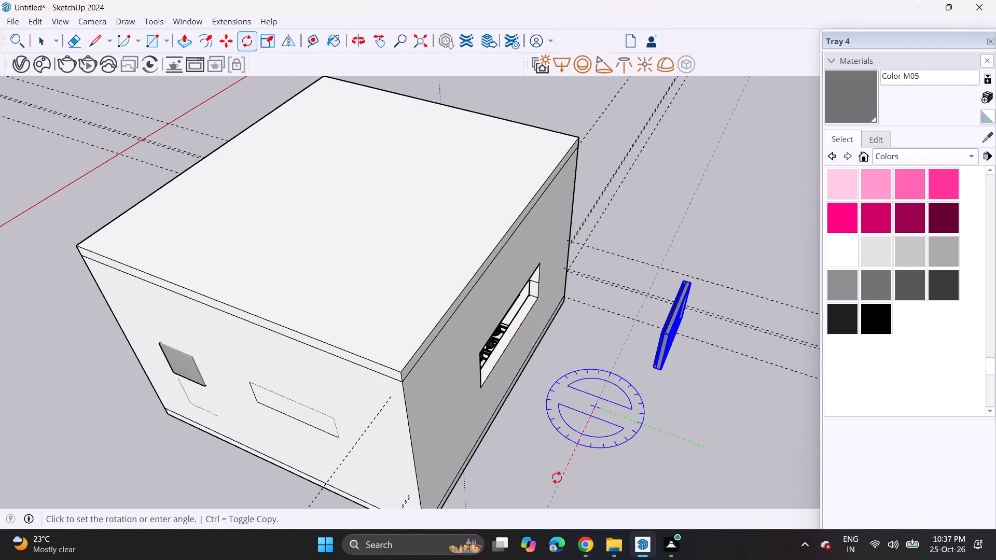
pyautogui.click(557, 478)
# Move the window by its bottom corner into the wall opening behind the stove, resting it on the opening's lower edge.
pyautogui.moveTo(692, 325); pyautogui.dragTo(394, 185, button='middle')
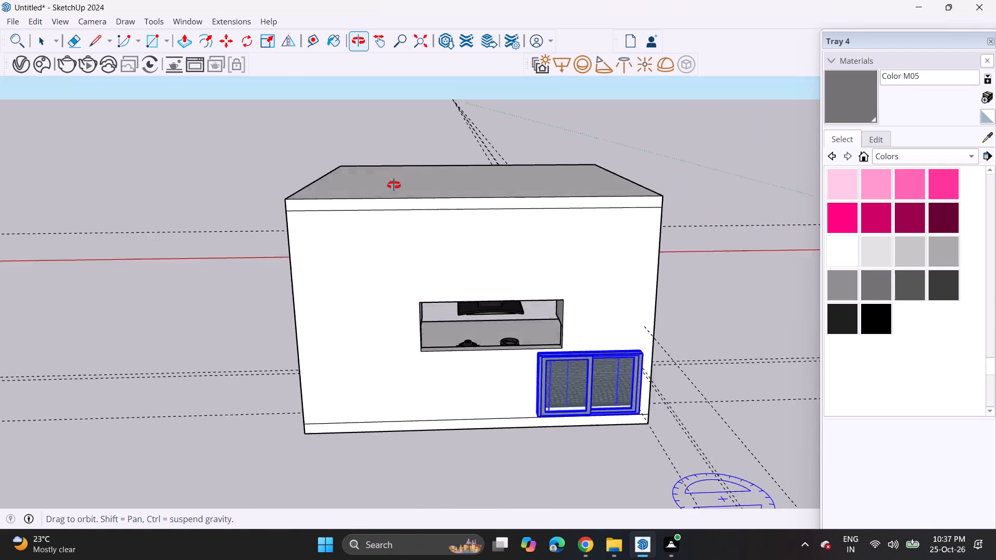
pyautogui.moveTo(394, 185); pyautogui.dragTo(315, 148, button='middle')
pyautogui.click(230, 43)
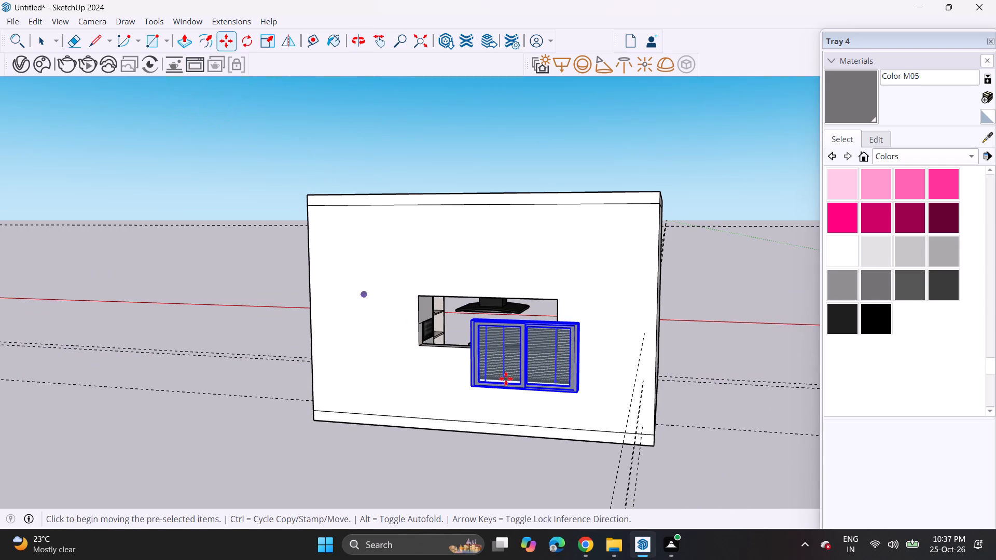
pyautogui.moveTo(506, 379); pyautogui.dragTo(879, 421, button='middle')
pyautogui.scroll(5, 762, 360)
pyautogui.moveTo(767, 353); pyautogui.dragTo(114, 360, button='middle')
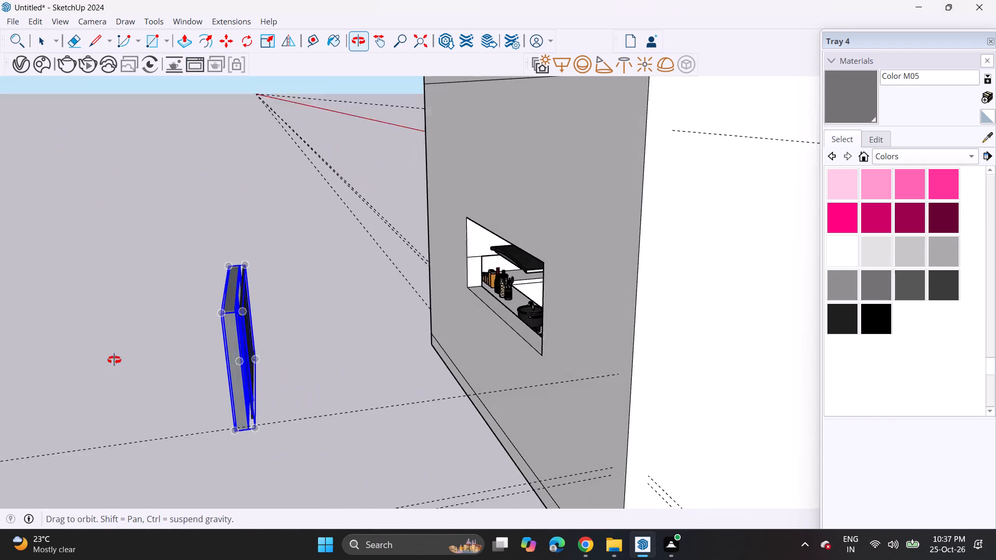
pyautogui.moveTo(114, 360); pyautogui.dragTo(113, 358, button='middle')
pyautogui.click(240, 426)
pyautogui.scroll(6, 409, 380)
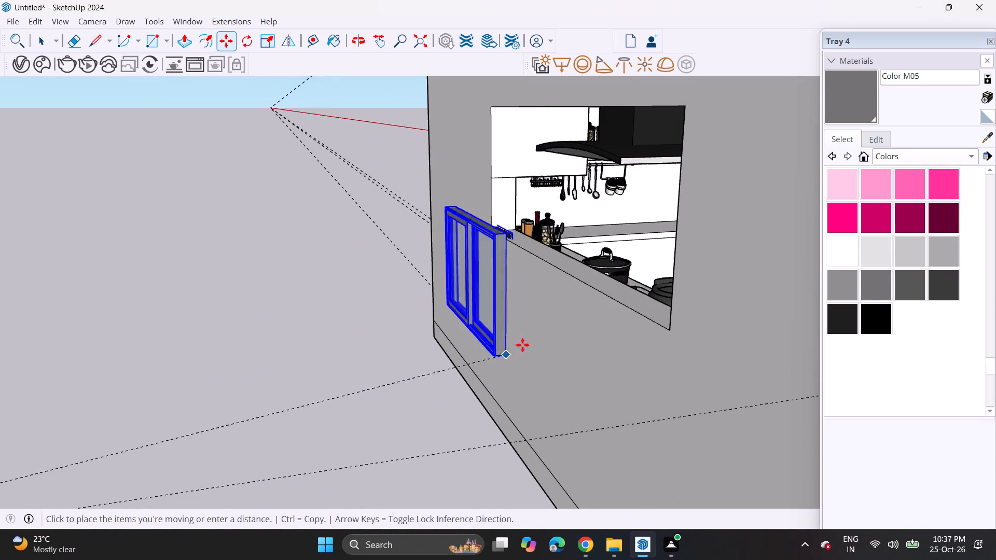
pyautogui.click(659, 301)
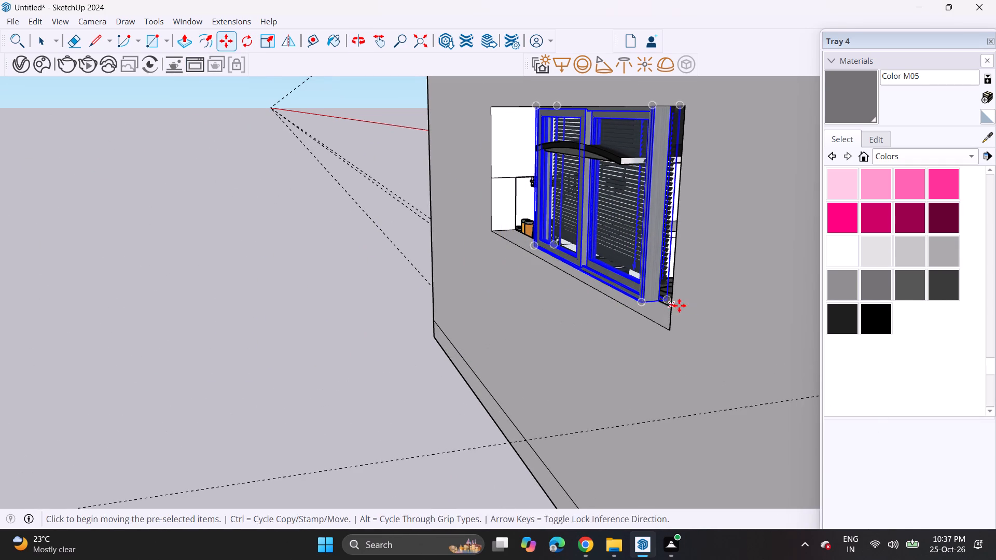
# Open the window component for editing and try to paint its slatted blind with the white Color M00.
pyautogui.moveTo(695, 295); pyautogui.dragTo(171, 241, button='middle')
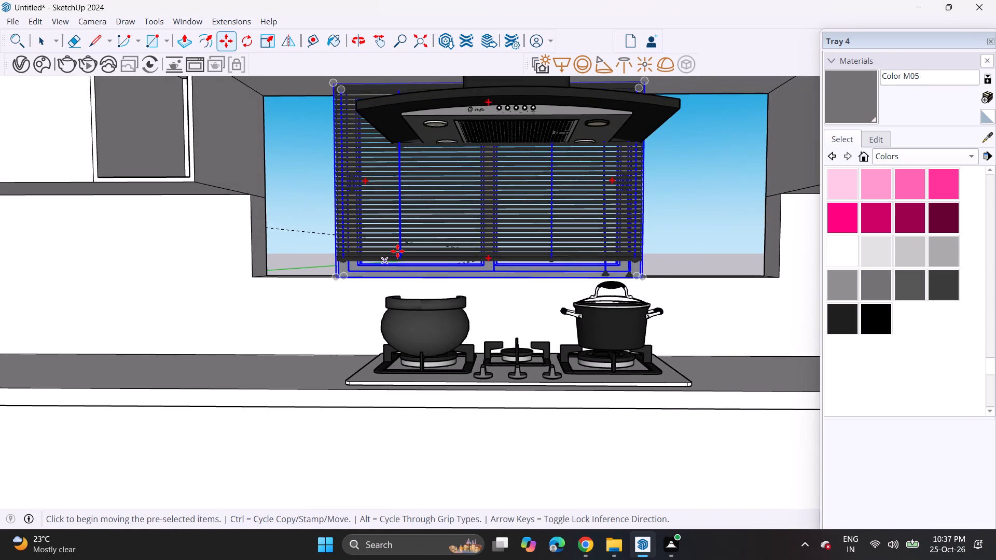
pyautogui.scroll(3, 398, 251)
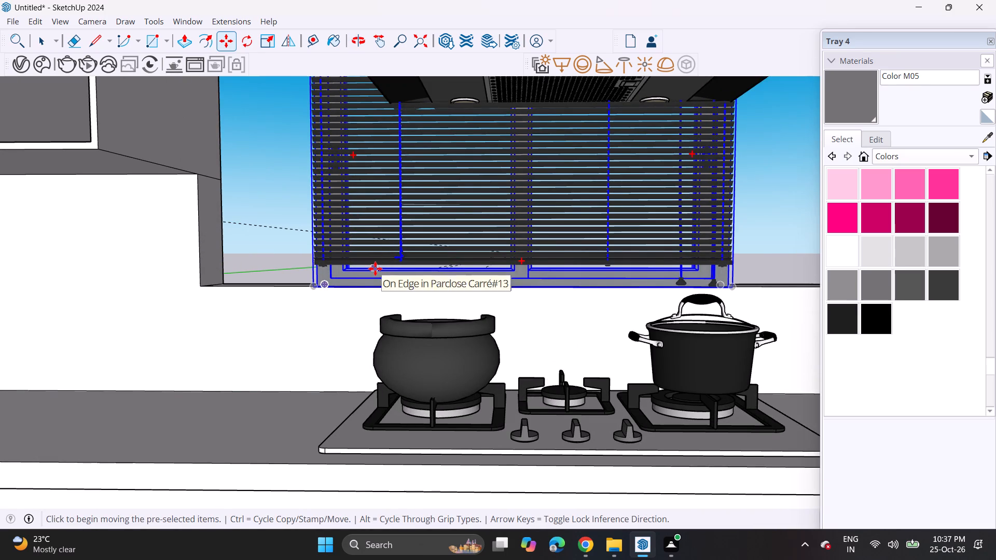
pyautogui.scroll(4, 373, 264)
pyautogui.press('space')
pyautogui.click(372, 264)
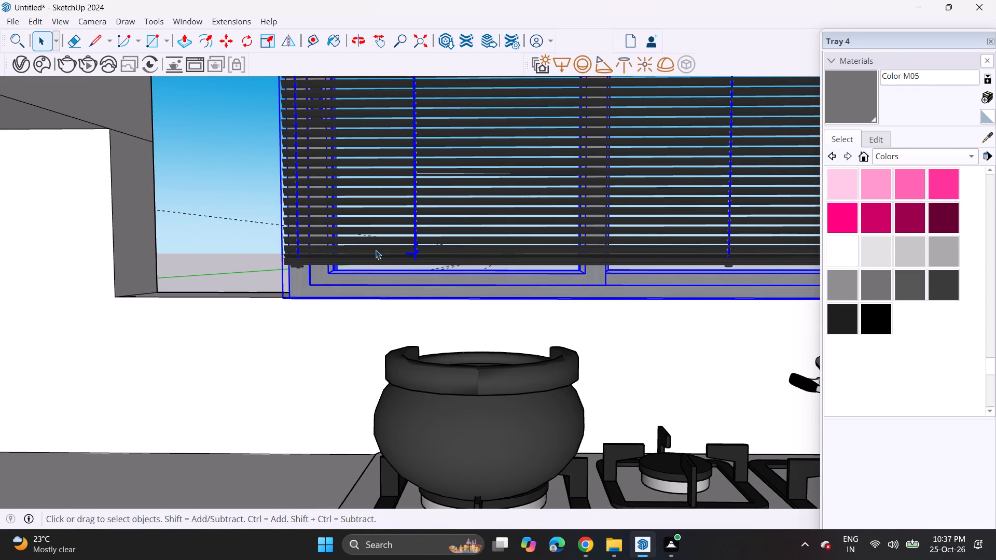
pyautogui.click(376, 250)
pyautogui.rightClick(376, 250)
pyautogui.click(420, 81)
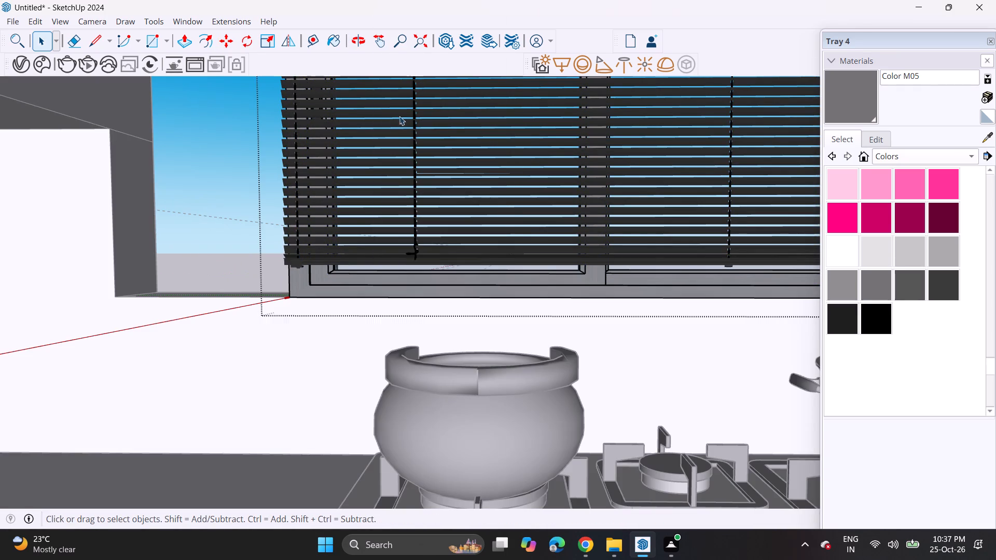
pyautogui.click(357, 185)
pyautogui.click(834, 248)
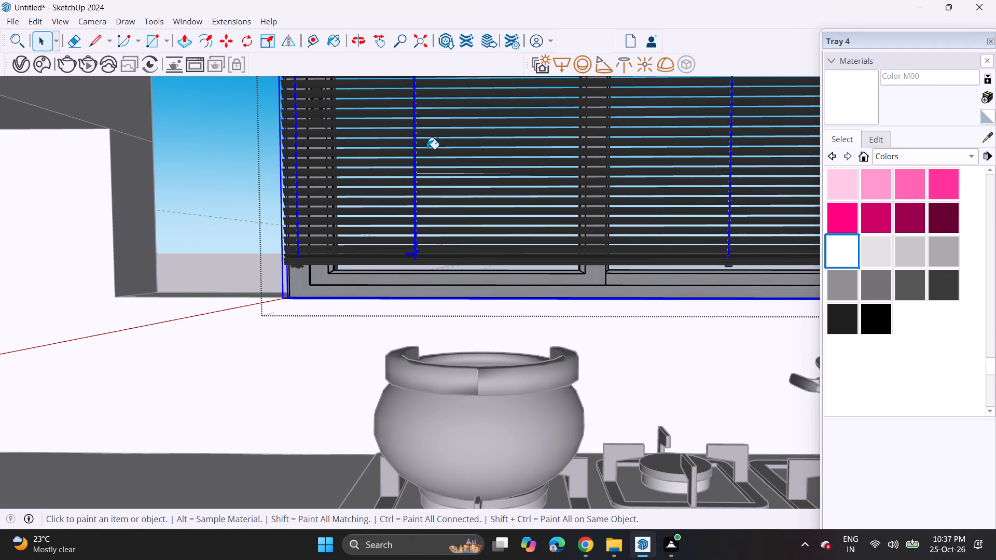
pyautogui.click(427, 149)
pyautogui.click(430, 163)
pyautogui.click(440, 151)
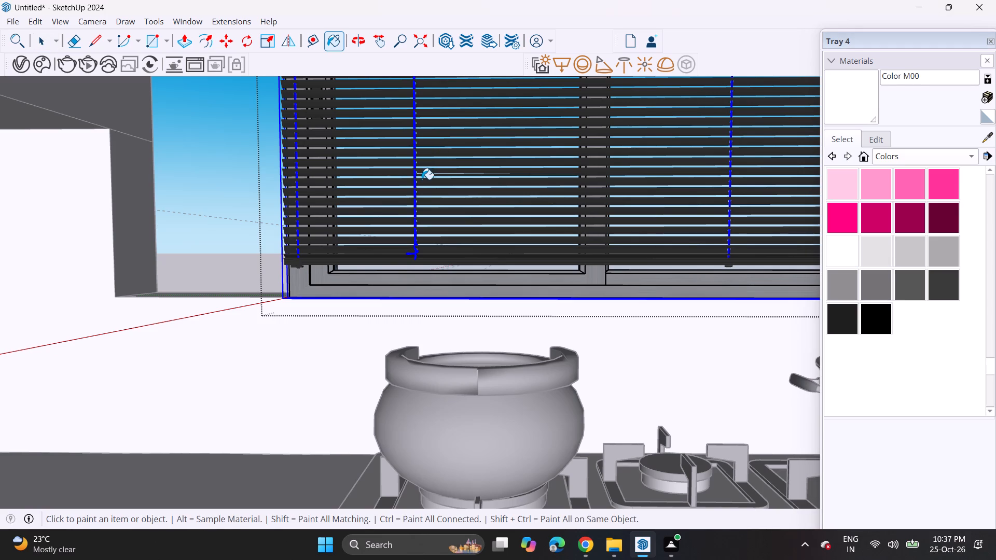
# Open the slatted-blind window component for editing.
pyautogui.press('space')
pyautogui.rightClick(420, 184)
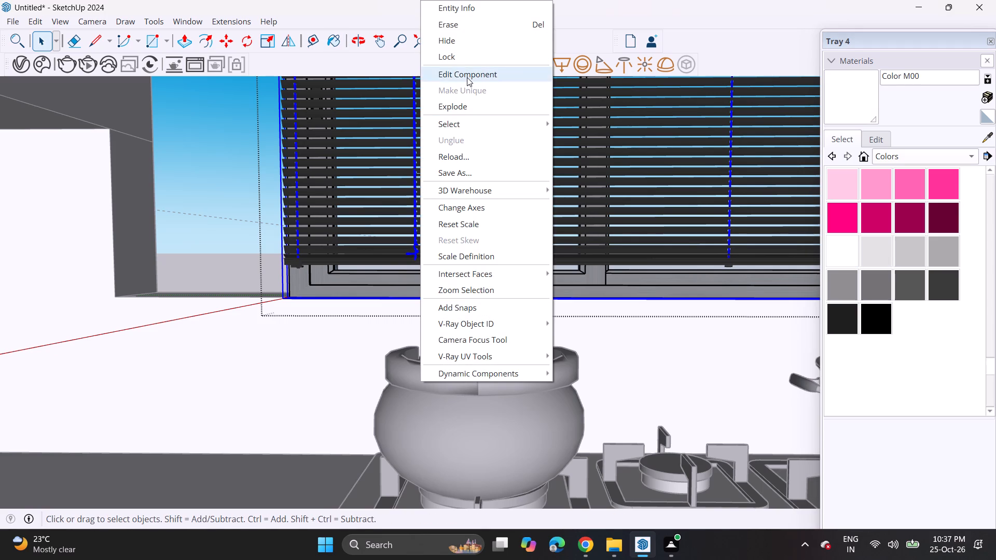
pyautogui.click(467, 77)
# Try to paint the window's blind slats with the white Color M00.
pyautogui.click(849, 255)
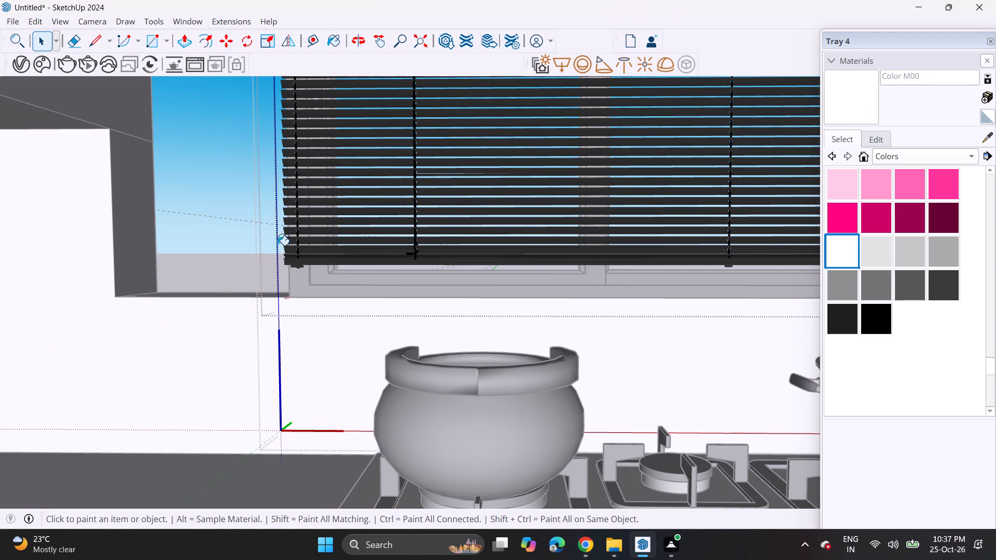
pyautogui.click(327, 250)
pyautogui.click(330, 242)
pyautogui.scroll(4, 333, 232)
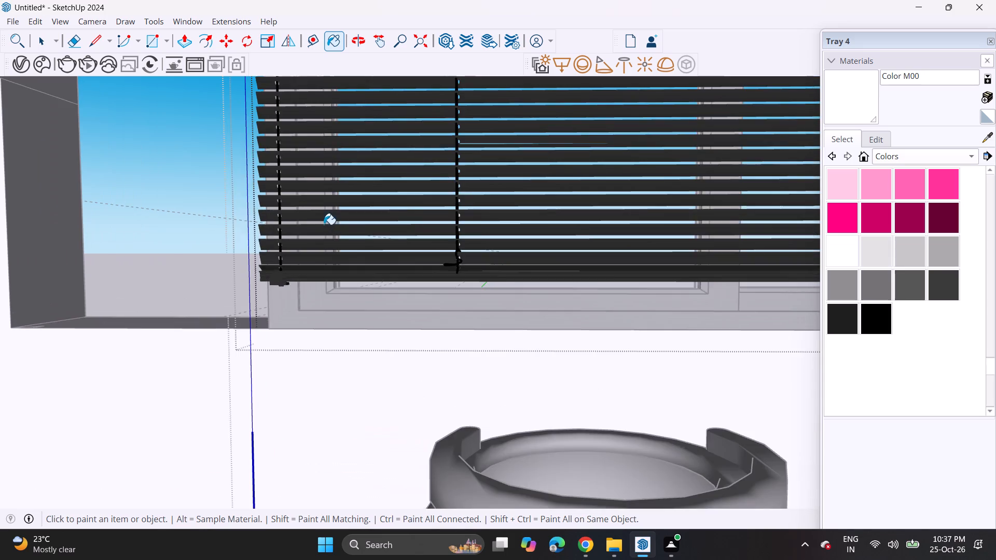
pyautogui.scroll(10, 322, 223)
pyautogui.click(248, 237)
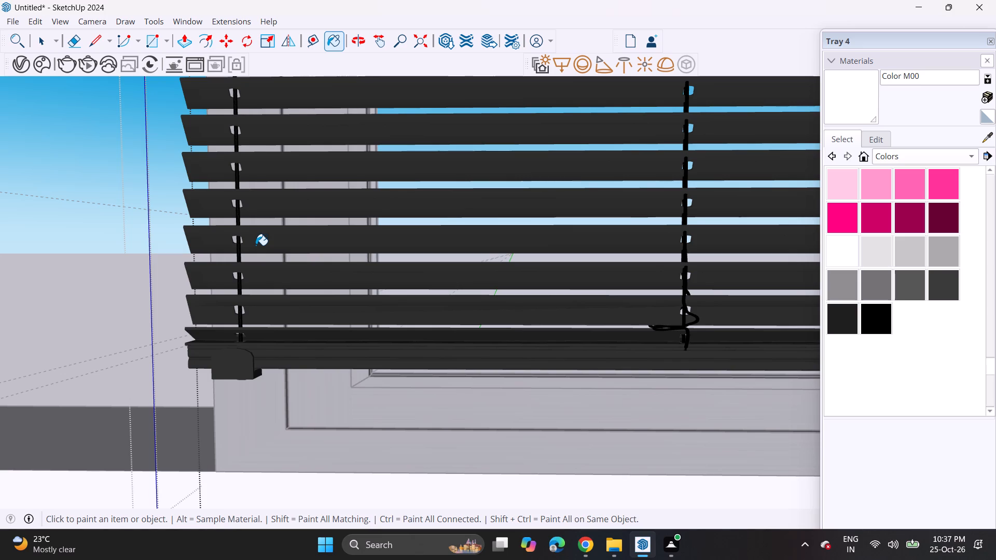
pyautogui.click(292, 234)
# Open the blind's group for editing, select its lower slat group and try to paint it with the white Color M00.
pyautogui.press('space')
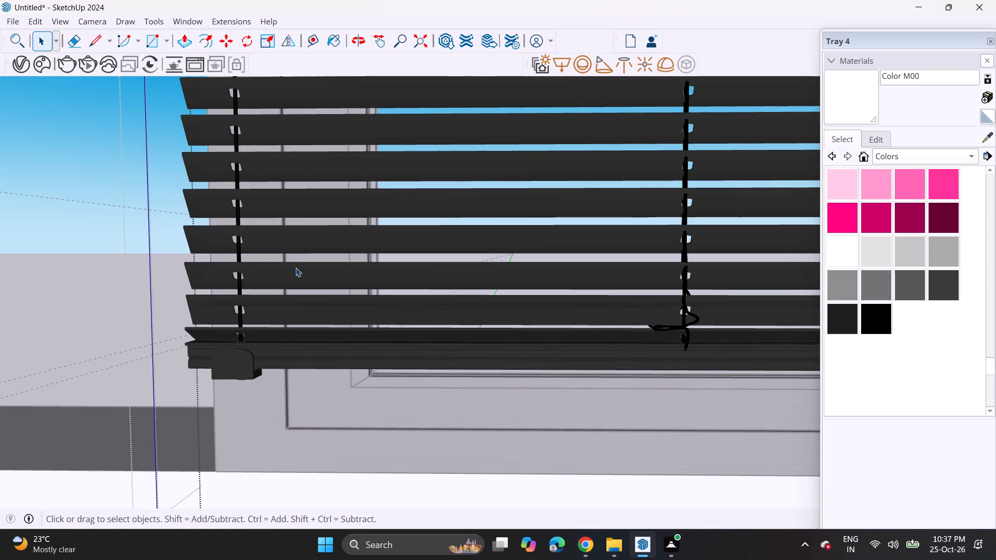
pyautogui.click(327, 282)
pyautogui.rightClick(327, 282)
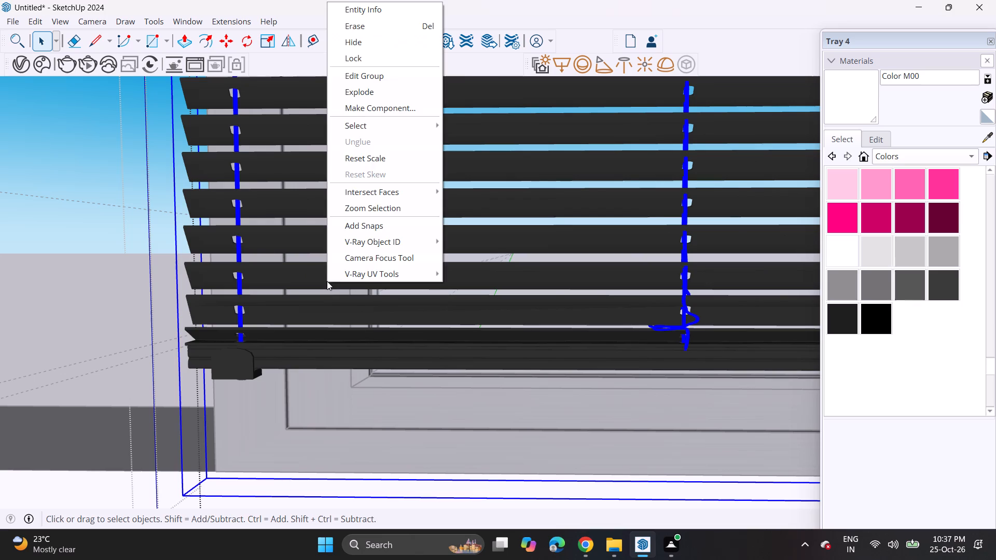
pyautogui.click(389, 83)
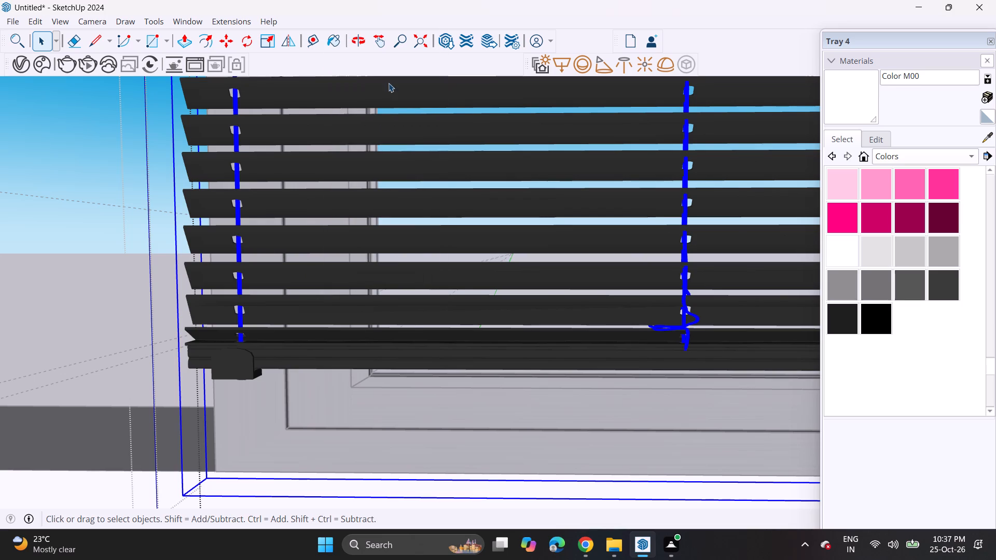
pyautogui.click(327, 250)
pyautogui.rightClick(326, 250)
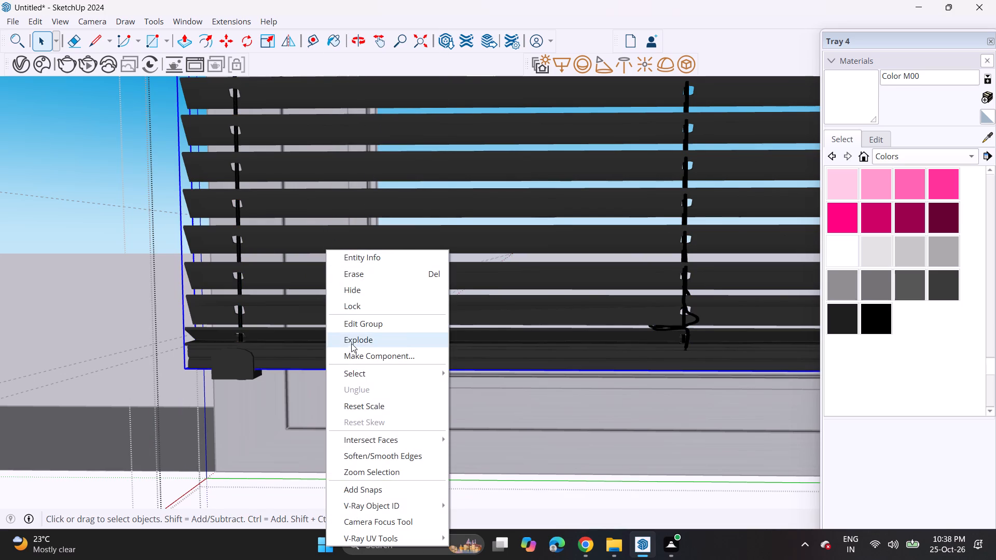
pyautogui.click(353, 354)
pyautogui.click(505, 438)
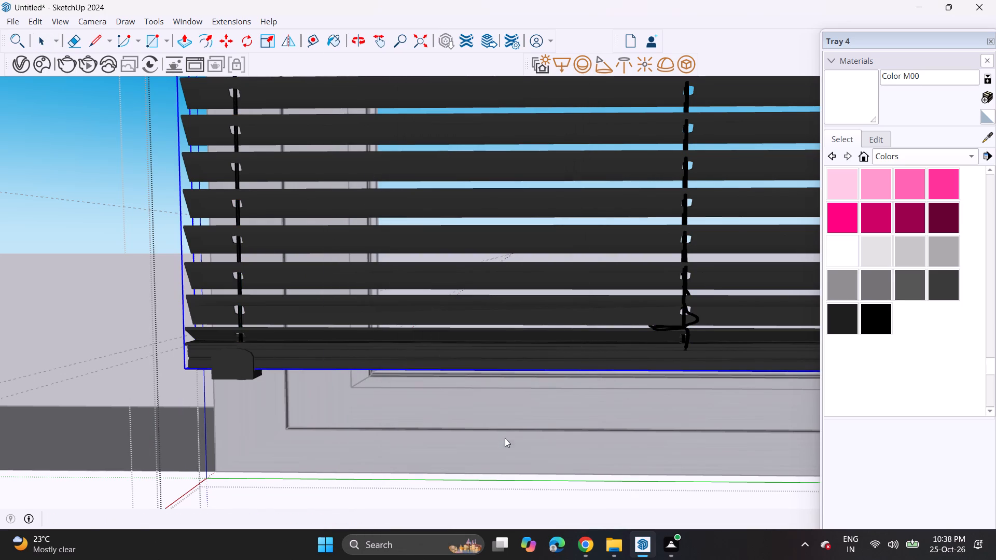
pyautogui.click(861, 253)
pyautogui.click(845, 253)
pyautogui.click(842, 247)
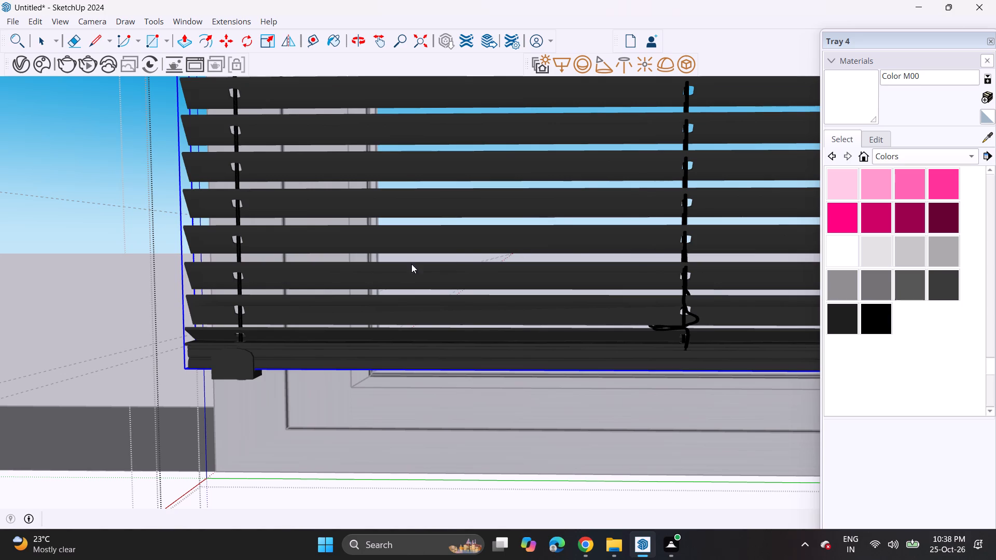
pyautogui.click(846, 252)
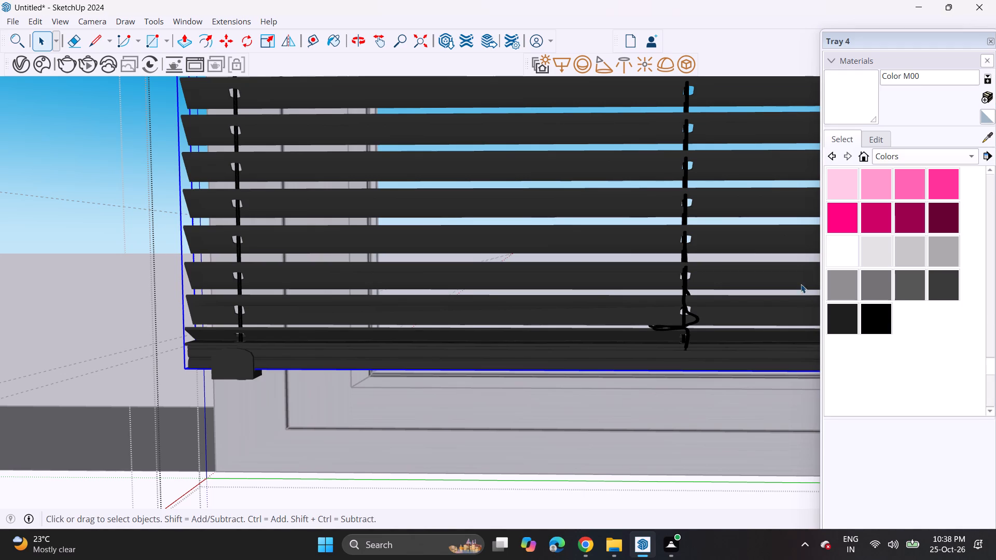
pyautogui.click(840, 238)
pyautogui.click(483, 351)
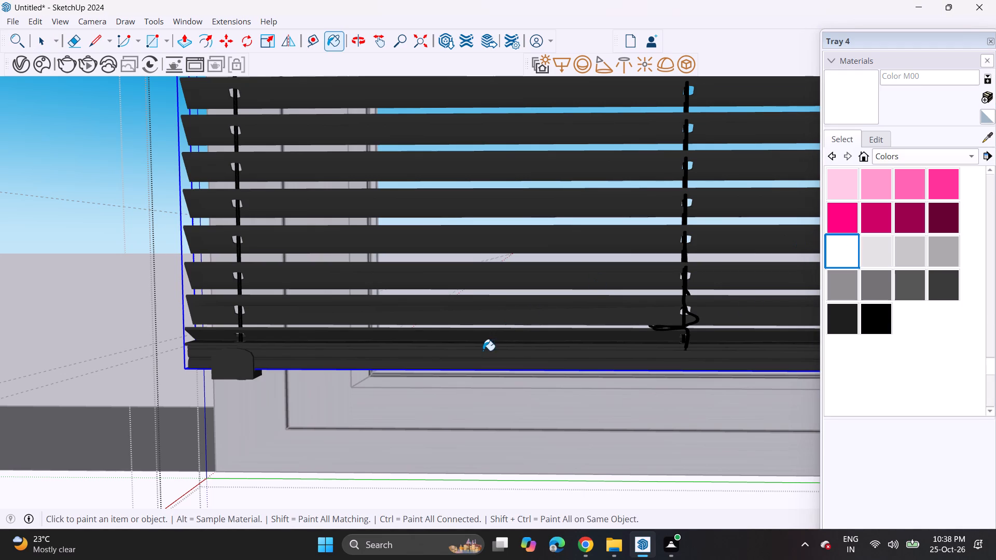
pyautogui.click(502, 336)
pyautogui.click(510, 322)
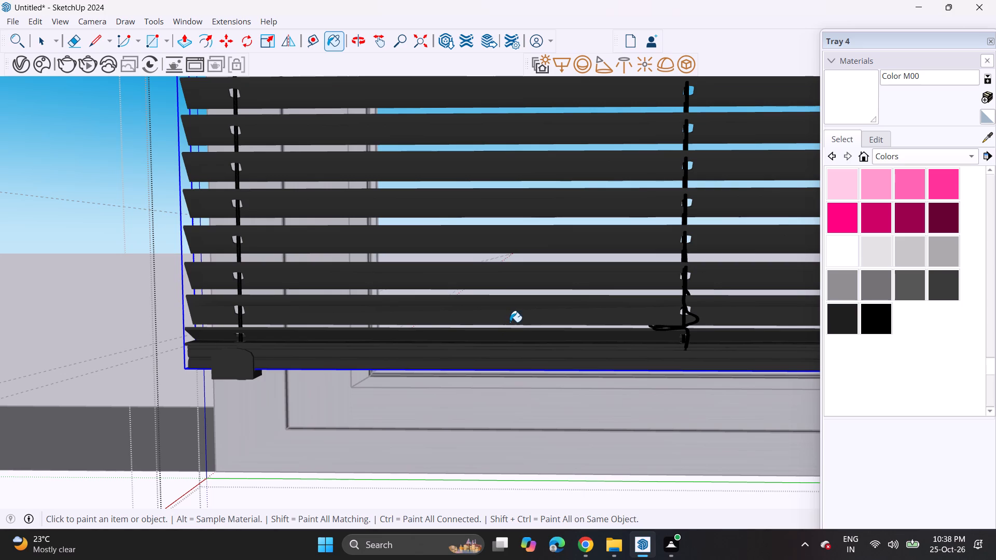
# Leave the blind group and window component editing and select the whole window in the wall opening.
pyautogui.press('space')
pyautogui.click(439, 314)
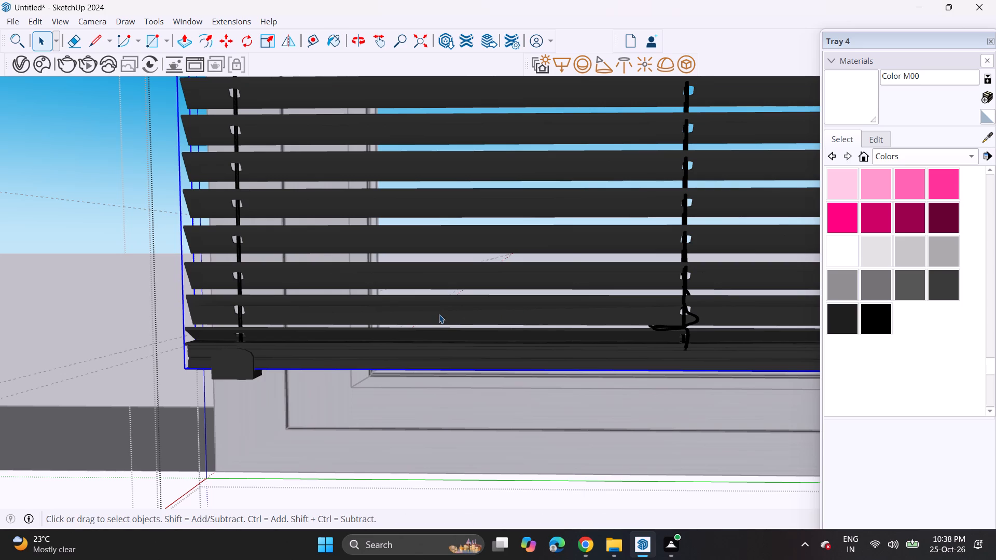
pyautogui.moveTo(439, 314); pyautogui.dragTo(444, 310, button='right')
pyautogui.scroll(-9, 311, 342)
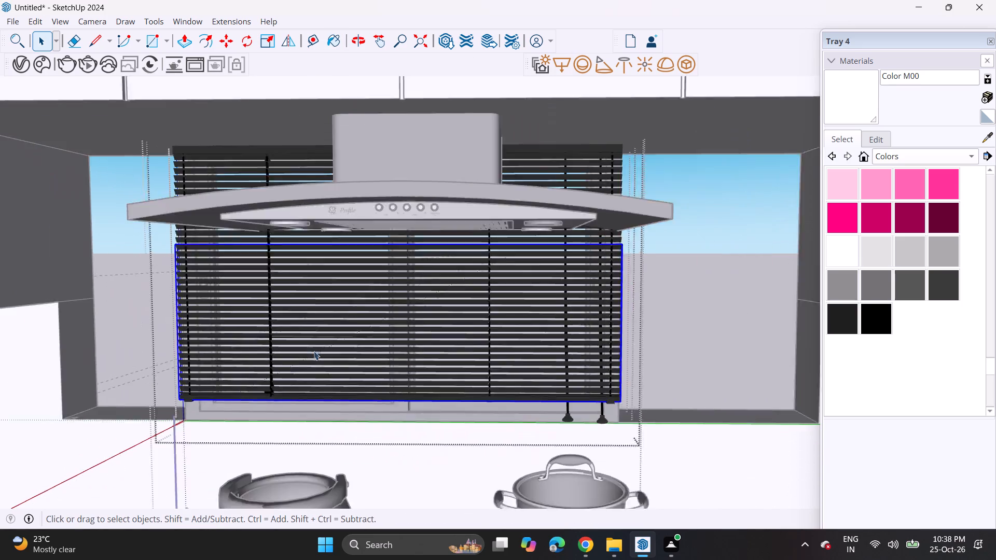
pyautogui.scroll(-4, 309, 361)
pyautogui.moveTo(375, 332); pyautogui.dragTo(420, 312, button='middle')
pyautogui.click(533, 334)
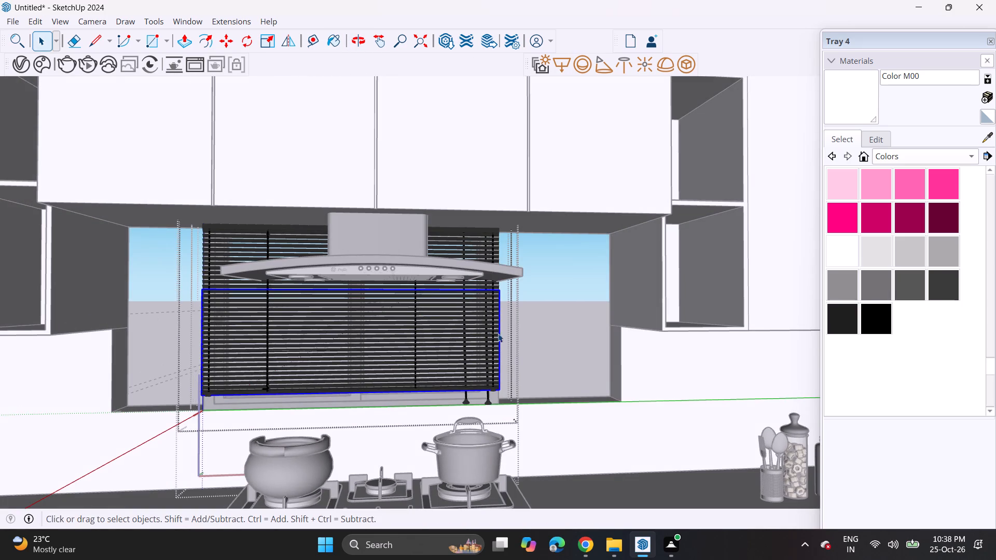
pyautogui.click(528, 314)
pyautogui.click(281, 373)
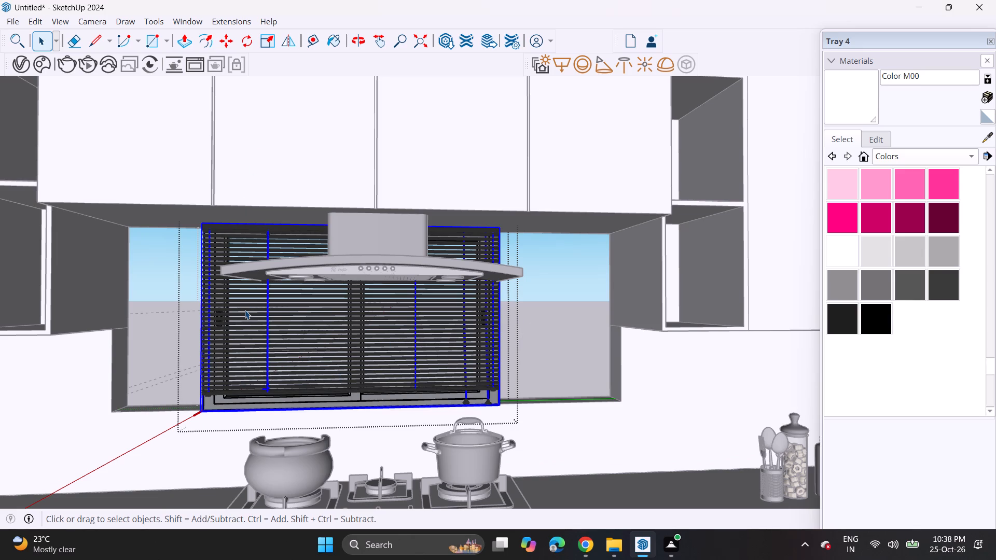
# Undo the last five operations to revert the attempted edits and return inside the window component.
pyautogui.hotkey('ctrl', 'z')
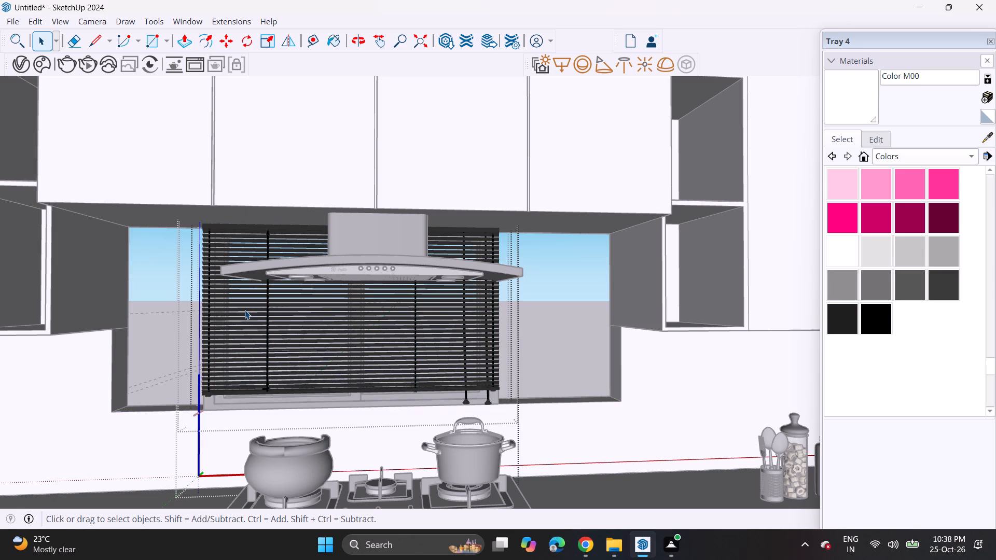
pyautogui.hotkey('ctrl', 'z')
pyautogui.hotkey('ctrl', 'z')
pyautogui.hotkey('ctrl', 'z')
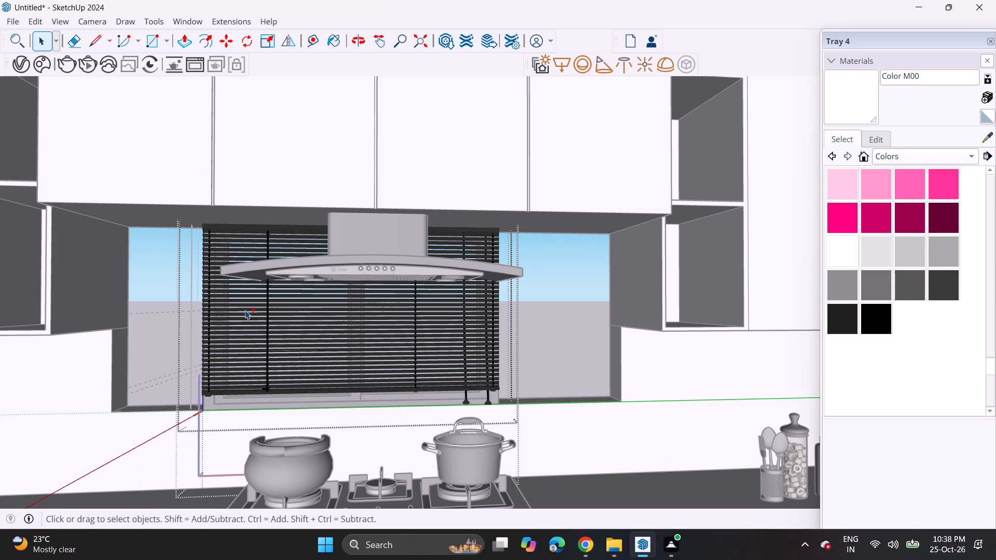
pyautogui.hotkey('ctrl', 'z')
# Scale the blind group in width so its left edge reaches the left side of the wall opening.
pyautogui.click(245, 310)
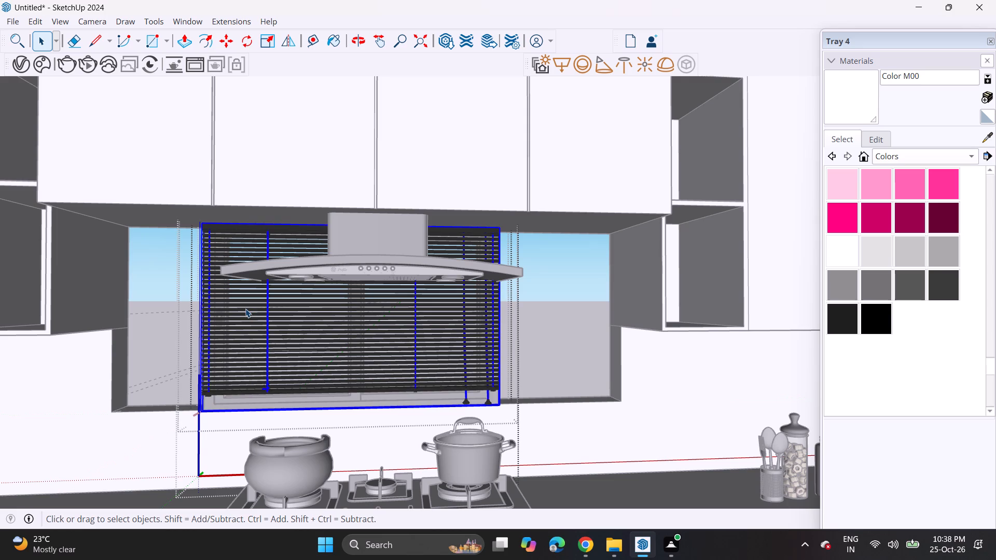
pyautogui.click(269, 39)
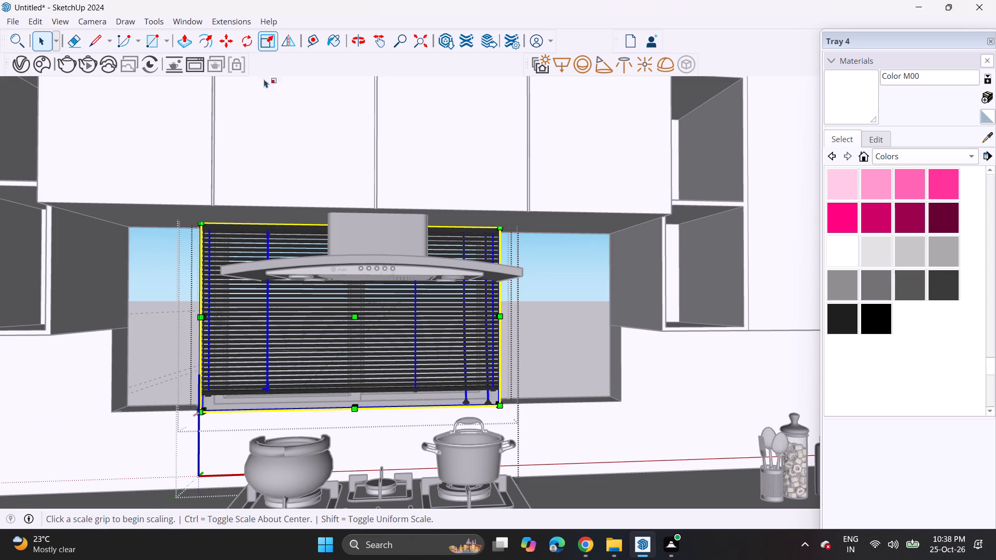
pyautogui.moveTo(205, 312); pyautogui.dragTo(170, 325, button='middle')
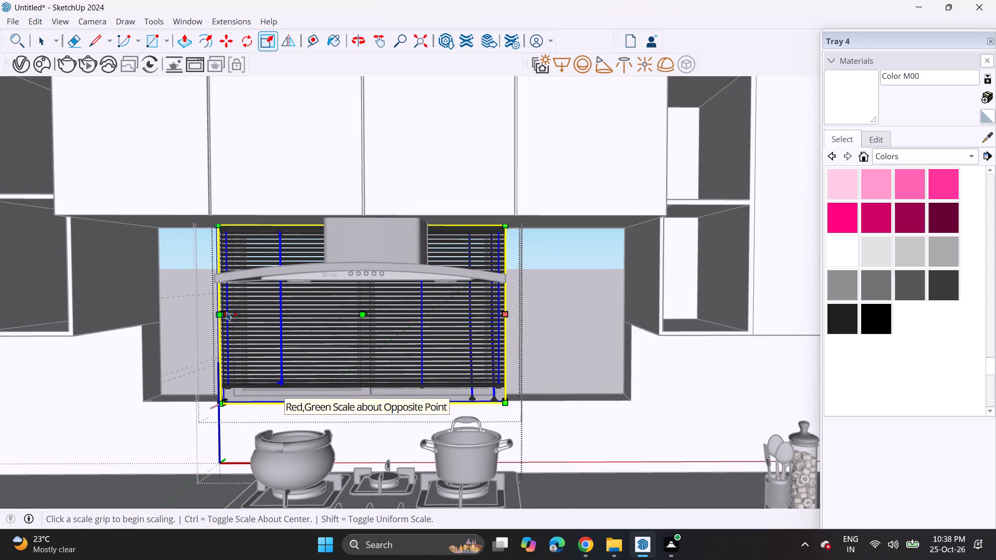
pyautogui.scroll(8, 225, 315)
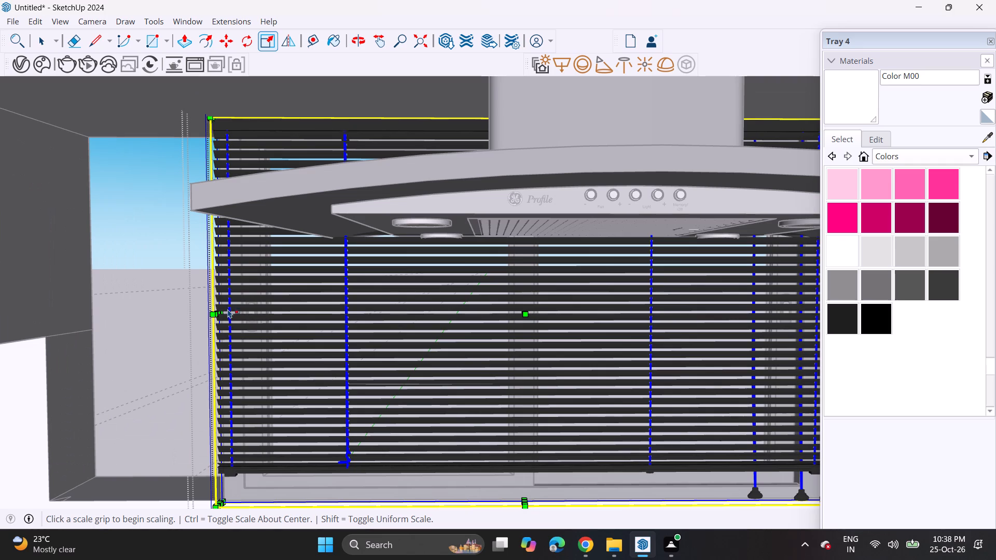
pyautogui.click(221, 312)
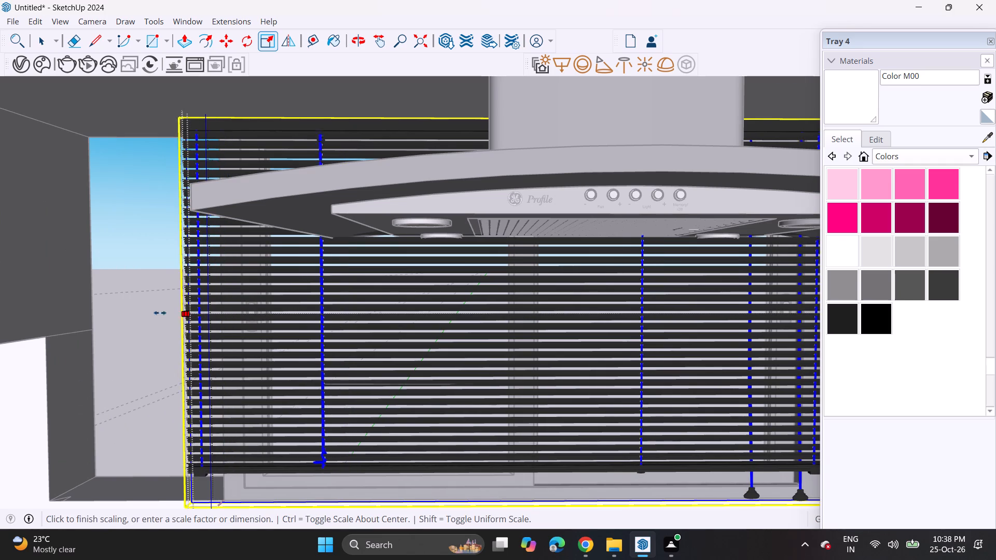
pyautogui.click(64, 316)
# Scale the blind group in width the other way so its right edge reaches the right side of the wall opening.
pyautogui.scroll(-5, 159, 354)
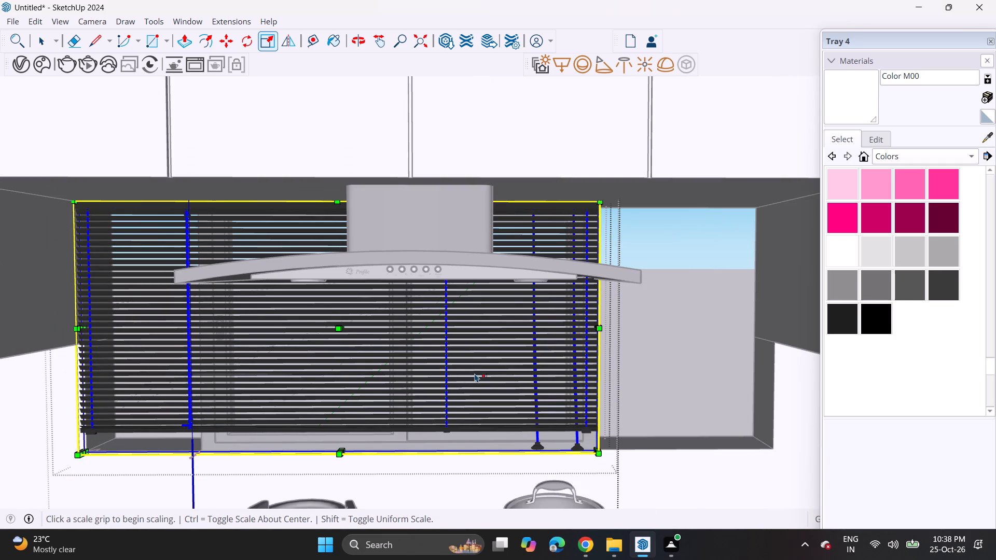
pyautogui.moveTo(589, 323); pyautogui.dragTo(667, 327, button='middle')
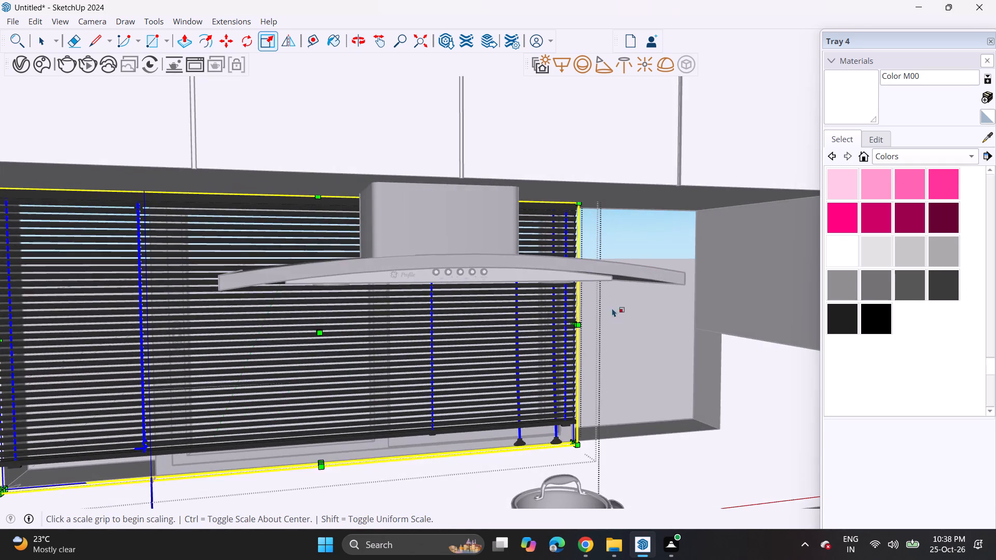
pyautogui.scroll(6, 600, 306)
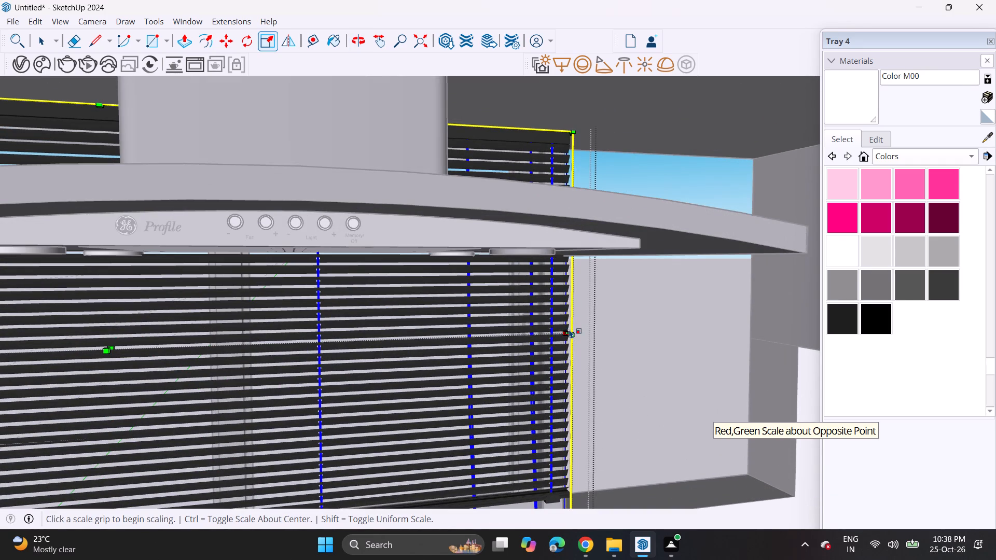
pyautogui.scroll(11, 569, 329)
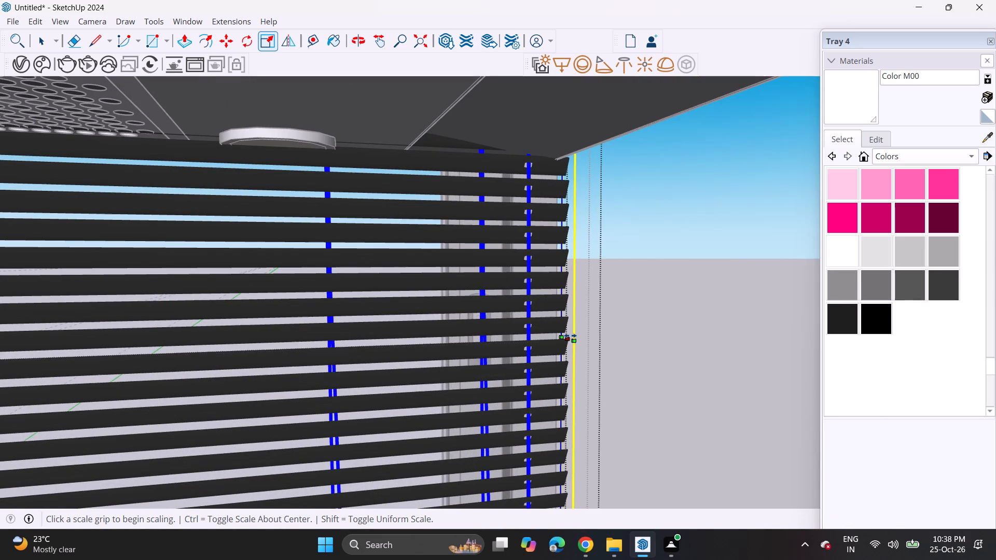
pyautogui.click(570, 335)
pyautogui.scroll(-14, 656, 341)
pyautogui.moveTo(643, 353); pyautogui.dragTo(568, 351, button='middle')
pyautogui.scroll(1, 568, 351)
pyautogui.scroll(-7, 564, 351)
pyautogui.click(765, 405)
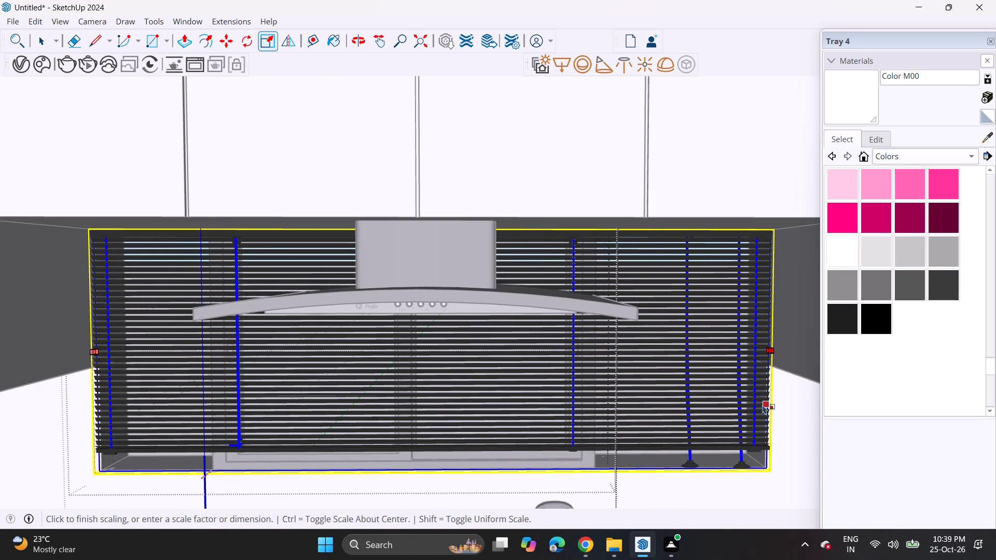
# Close the blind group's editing after stretching it across the wall opening.
pyautogui.moveTo(707, 402); pyautogui.dragTo(673, 370, button='middle')
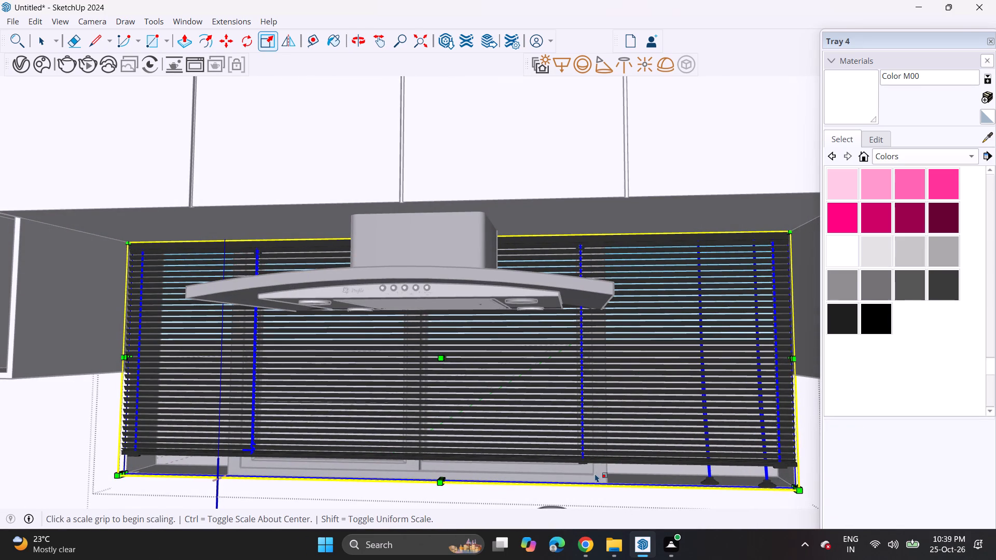
pyautogui.press('space')
pyautogui.click(582, 477)
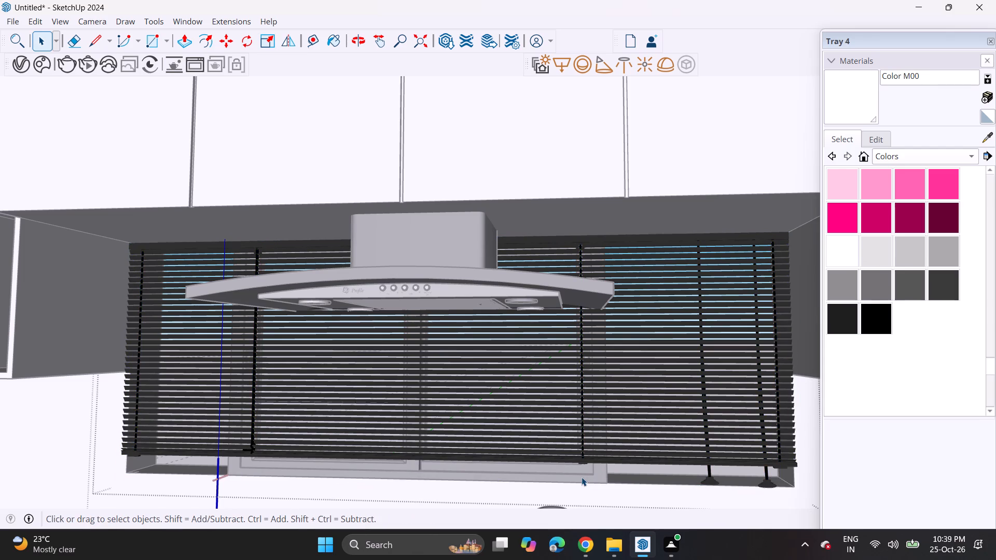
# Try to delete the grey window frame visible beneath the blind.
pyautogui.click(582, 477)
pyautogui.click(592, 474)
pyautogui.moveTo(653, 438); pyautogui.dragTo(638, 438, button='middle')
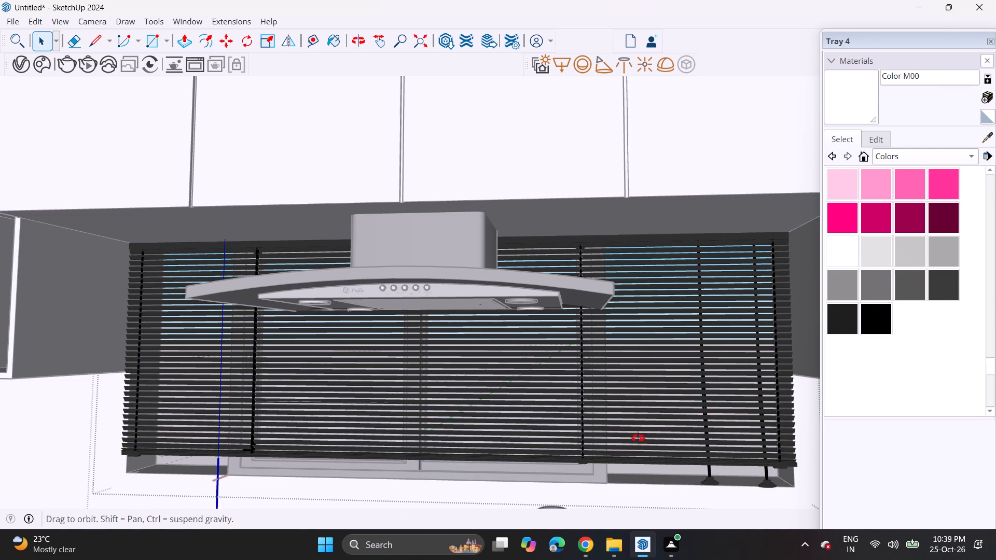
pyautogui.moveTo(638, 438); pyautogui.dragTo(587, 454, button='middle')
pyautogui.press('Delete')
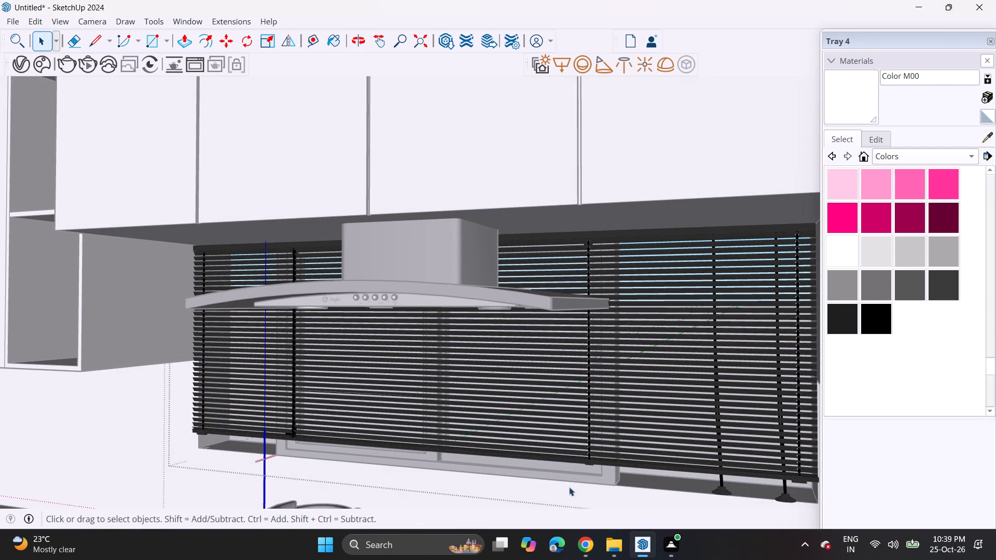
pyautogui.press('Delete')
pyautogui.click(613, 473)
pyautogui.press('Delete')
# Leave the window component's editing and return to the full kitchen model.
pyautogui.scroll(-2, 301, 472)
pyautogui.scroll(1, 301, 472)
pyautogui.scroll(-3, 301, 472)
pyautogui.moveTo(282, 478); pyautogui.dragTo(314, 455, button='middle')
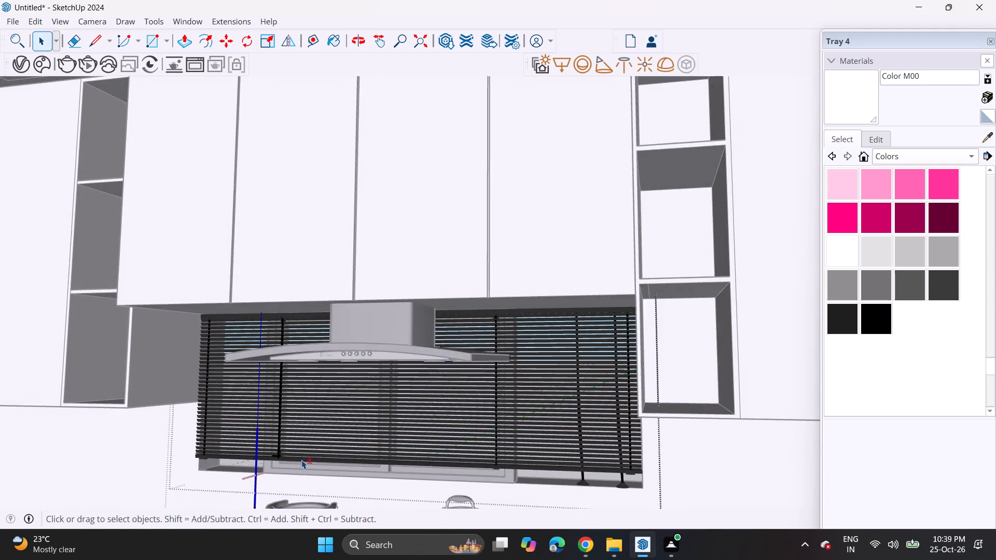
pyautogui.keyDown('shift'); pyautogui.moveTo(305, 458); pyautogui.dragTo(478, 303, button='middle'); pyautogui.keyUp('shift')
pyautogui.moveTo(472, 311); pyautogui.dragTo(499, 390, button='middle')
pyautogui.click(361, 369)
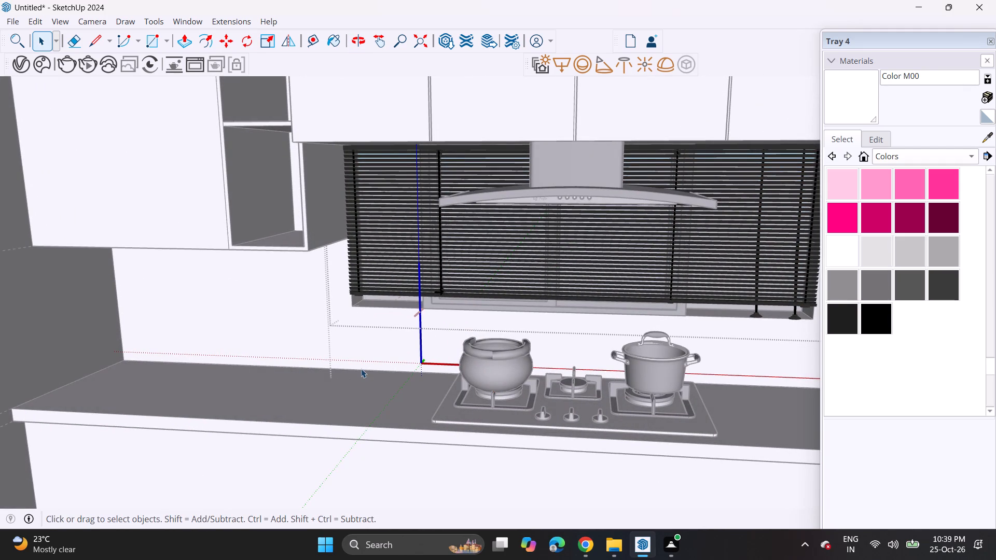
pyautogui.click(409, 300)
pyautogui.scroll(-7, 312, 380)
pyautogui.scroll(1, 313, 382)
pyautogui.scroll(-14, 313, 382)
pyautogui.moveTo(334, 392); pyautogui.dragTo(369, 332, button='middle')
pyautogui.scroll(1, 369, 332)
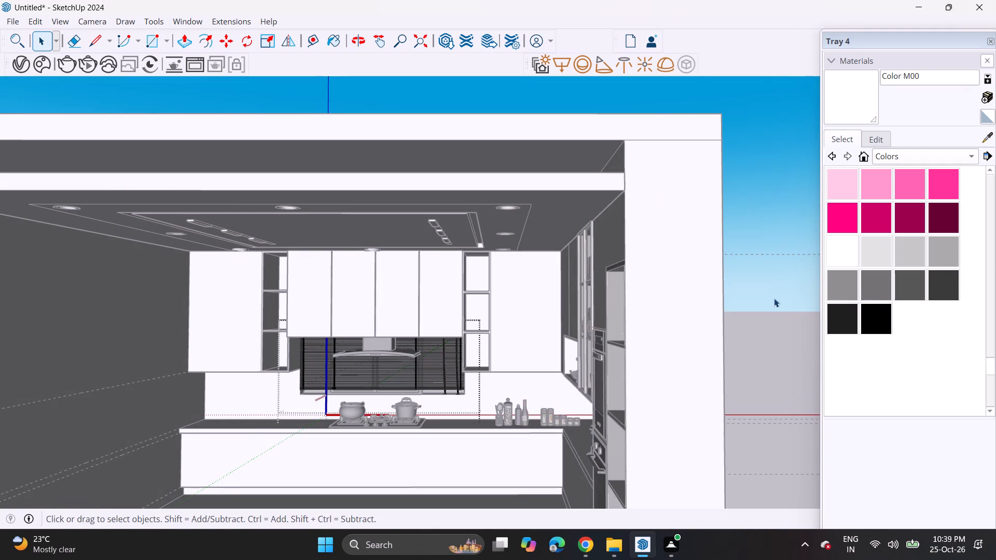
pyautogui.click(772, 298)
pyautogui.scroll(1, 424, 389)
pyautogui.scroll(-1, 424, 389)
pyautogui.scroll(16, 424, 389)
pyautogui.scroll(-4, 413, 390)
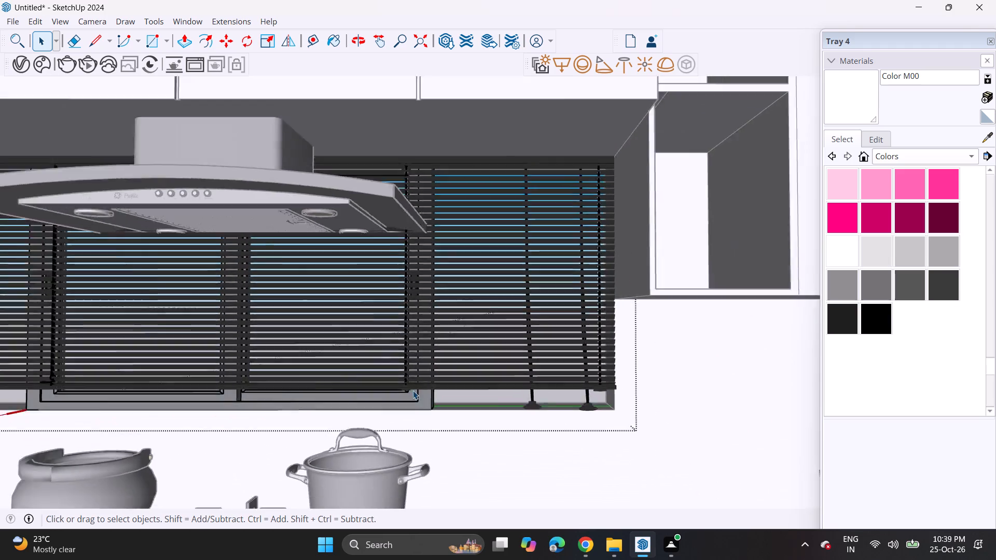
pyautogui.scroll(-10, 413, 390)
pyautogui.scroll(1, 413, 392)
pyautogui.scroll(-4, 413, 392)
pyautogui.scroll(1, 413, 393)
pyautogui.scroll(-14, 413, 393)
pyautogui.click(598, 370)
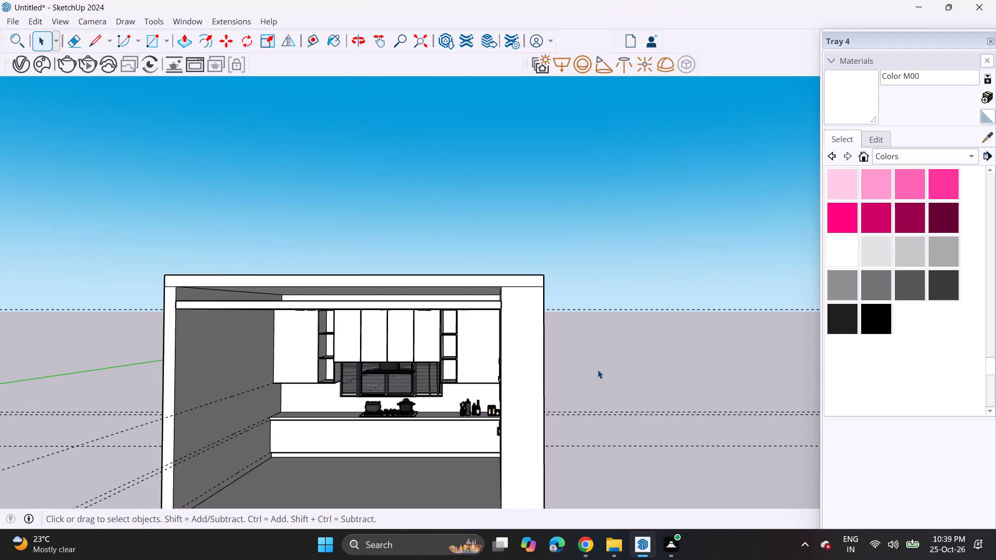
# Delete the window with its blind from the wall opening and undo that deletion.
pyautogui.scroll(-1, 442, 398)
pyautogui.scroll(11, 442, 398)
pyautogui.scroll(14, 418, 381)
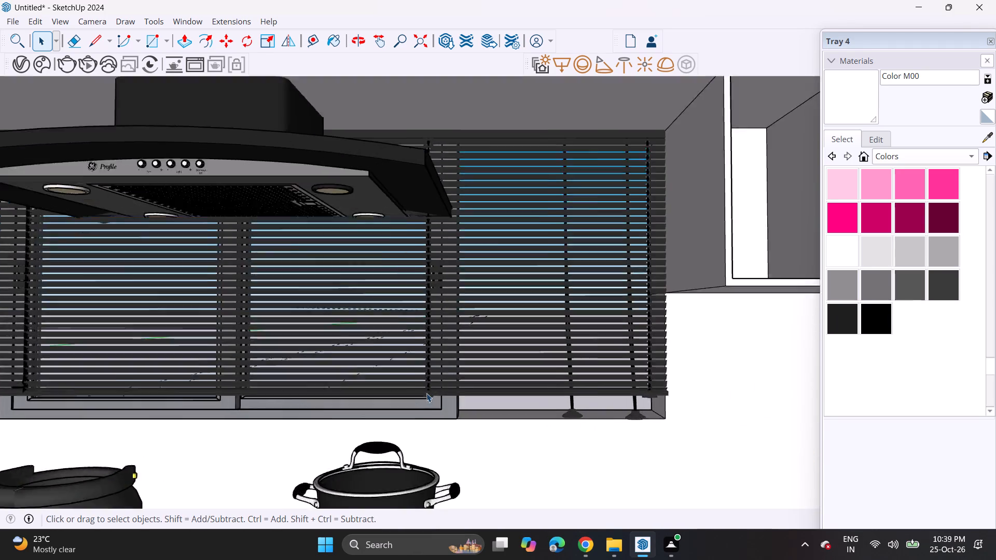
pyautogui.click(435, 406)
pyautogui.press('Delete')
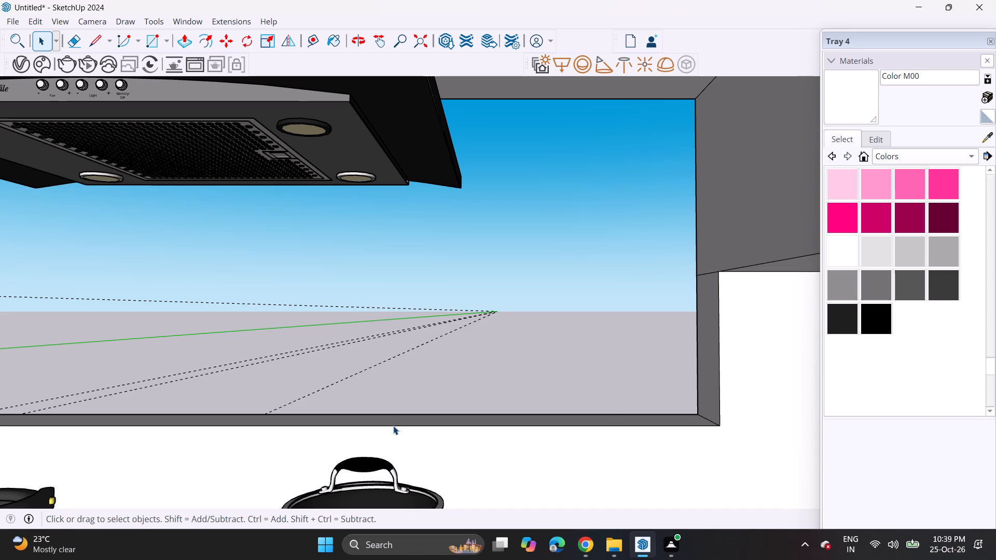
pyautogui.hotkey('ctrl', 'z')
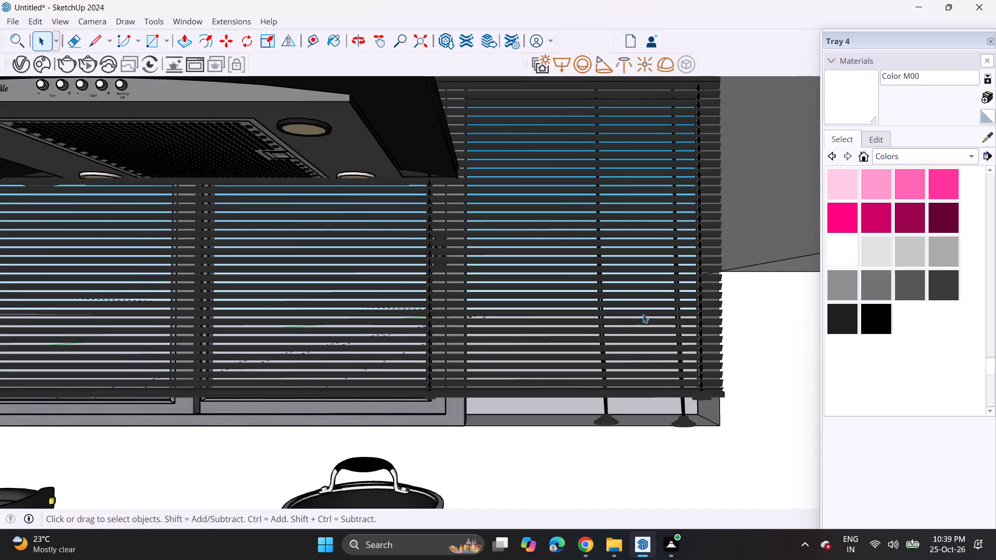
# Move the whole window with its blind slightly within the wall opening from the exterior side, using its lower corner as reference, and deselect it.
pyautogui.moveTo(643, 314); pyautogui.dragTo(29, 334, button='middle')
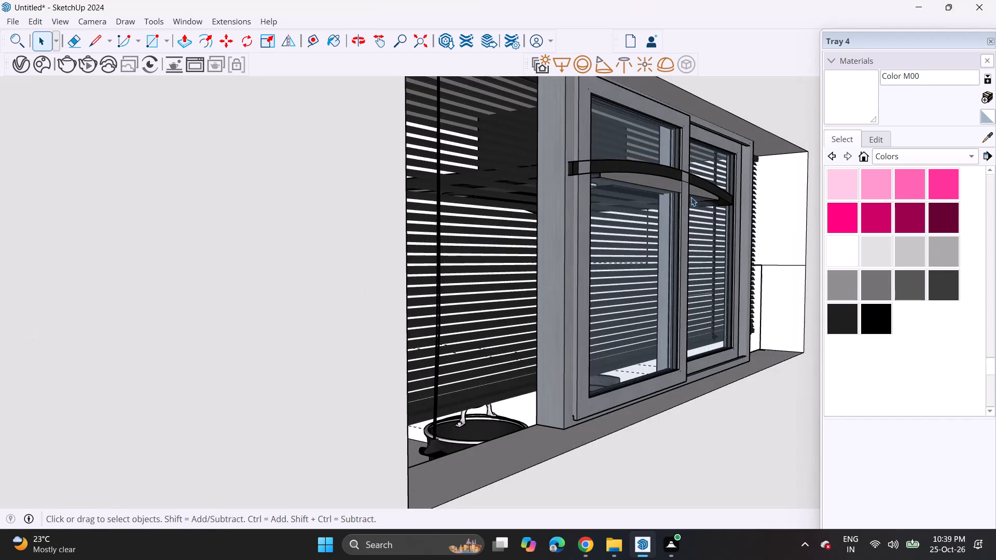
pyautogui.moveTo(667, 184); pyautogui.dragTo(460, 243, button='middle')
pyautogui.scroll(-5, 458, 245)
pyautogui.moveTo(481, 281); pyautogui.dragTo(487, 238, button='middle')
pyautogui.scroll(1, 487, 242)
pyautogui.moveTo(456, 278); pyautogui.dragTo(471, 301, button='middle')
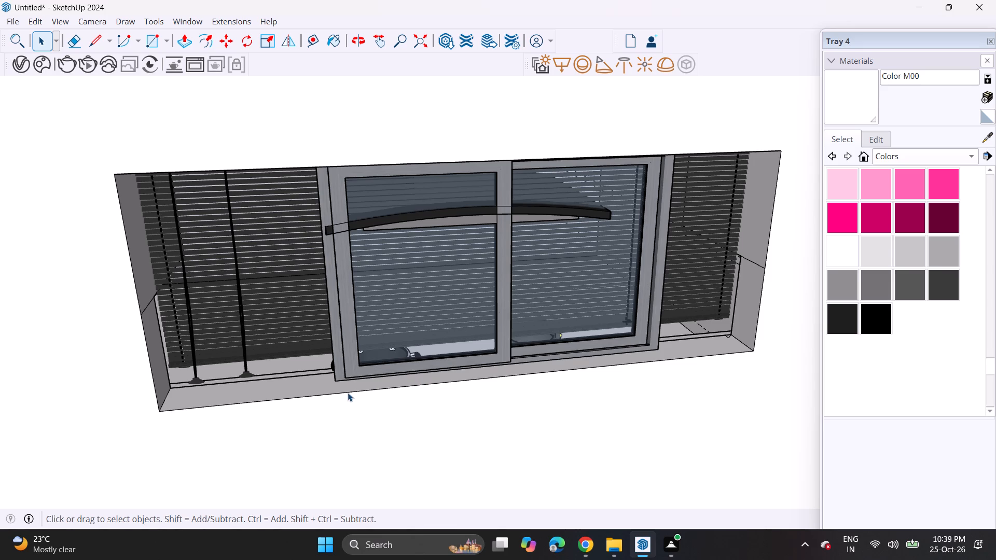
pyautogui.click(353, 340)
pyautogui.scroll(5, 343, 358)
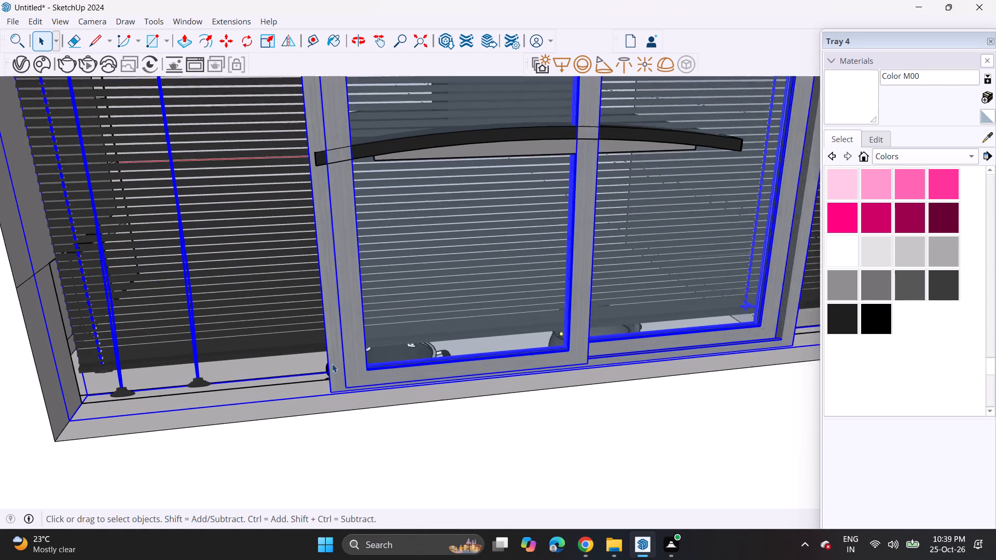
pyautogui.press('m')
pyautogui.keyDown('shift'); pyautogui.moveTo(110, 361); pyautogui.dragTo(190, 351, button='middle'); pyautogui.keyUp('shift')
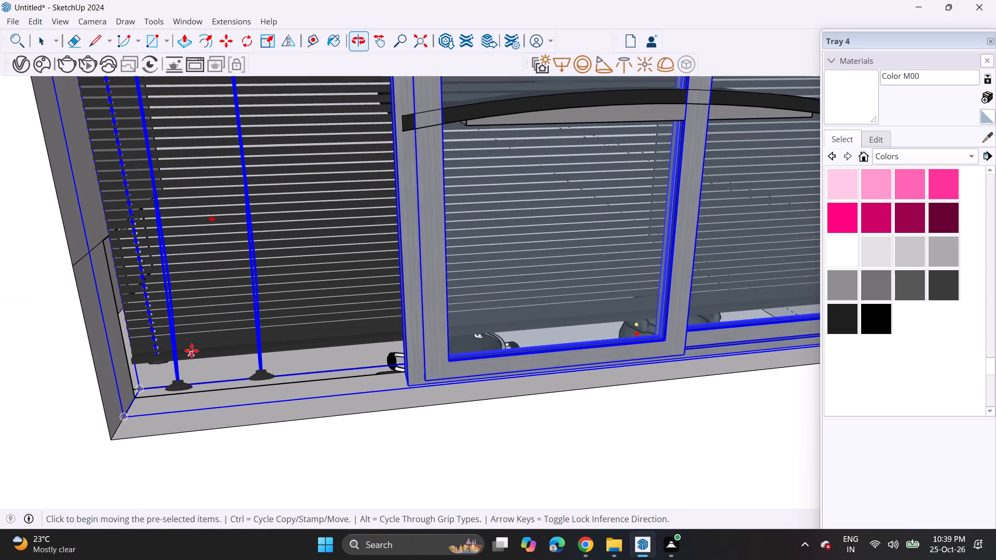
pyautogui.moveTo(177, 368); pyautogui.dragTo(134, 403, button='middle')
pyautogui.scroll(1, 154, 372)
pyautogui.click(145, 375)
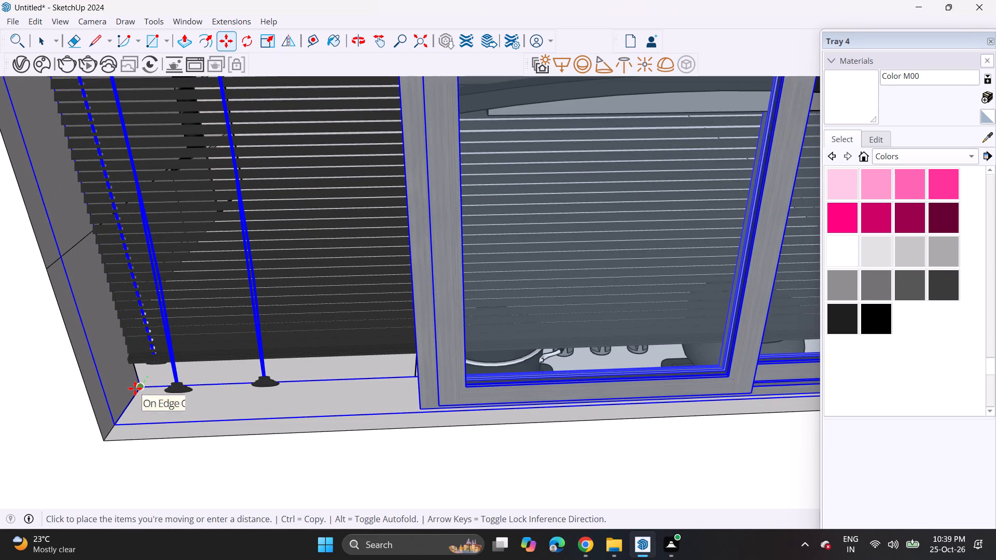
pyautogui.click(135, 388)
pyautogui.moveTo(331, 346); pyautogui.dragTo(379, 319, button='middle')
pyautogui.moveTo(288, 325); pyautogui.dragTo(960, 268, button='middle')
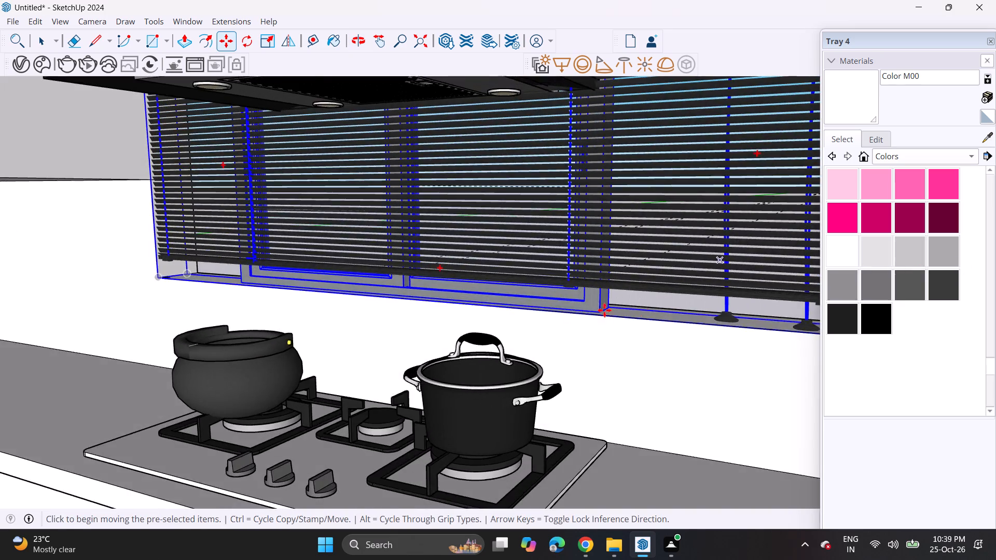
pyautogui.scroll(-5, 551, 320)
pyautogui.moveTo(479, 343); pyautogui.dragTo(610, 307, button='middle')
pyautogui.scroll(1, 602, 309)
pyautogui.scroll(-4, 602, 309)
pyautogui.press('space')
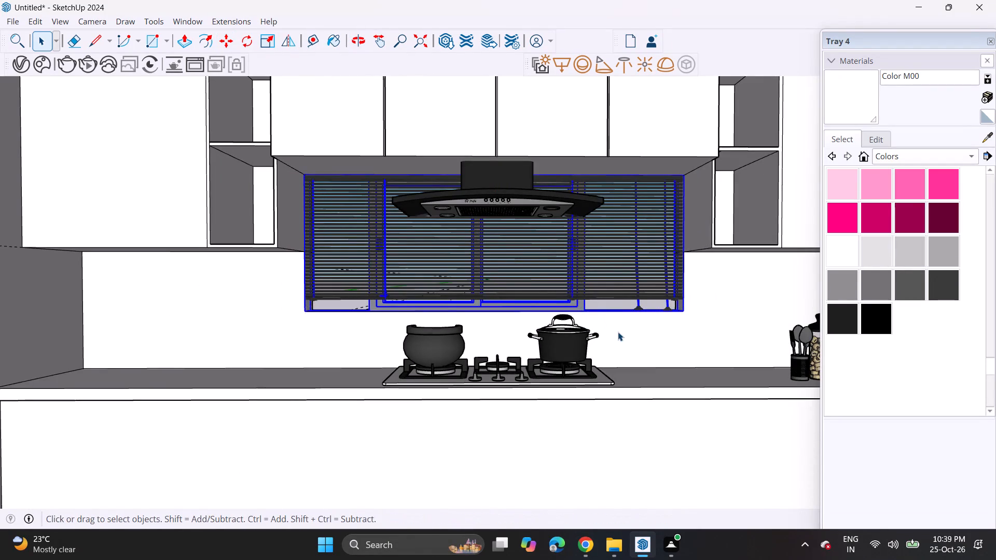
pyautogui.click(621, 338)
# Examine the whole kitchen from the front to check the window and blind behind the range hood.
pyautogui.moveTo(676, 352); pyautogui.dragTo(646, 348, button='middle')
pyautogui.scroll(-8, 619, 356)
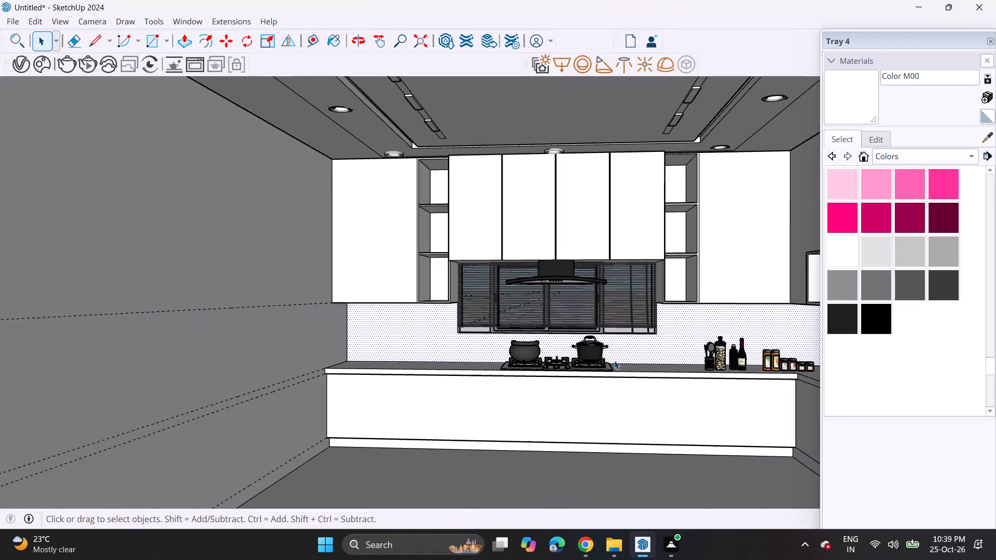
pyautogui.keyDown('shift'); pyautogui.moveTo(613, 360); pyautogui.dragTo(508, 271, button='middle'); pyautogui.keyUp('shift')
pyautogui.moveTo(508, 266); pyautogui.dragTo(532, 311, button='middle')
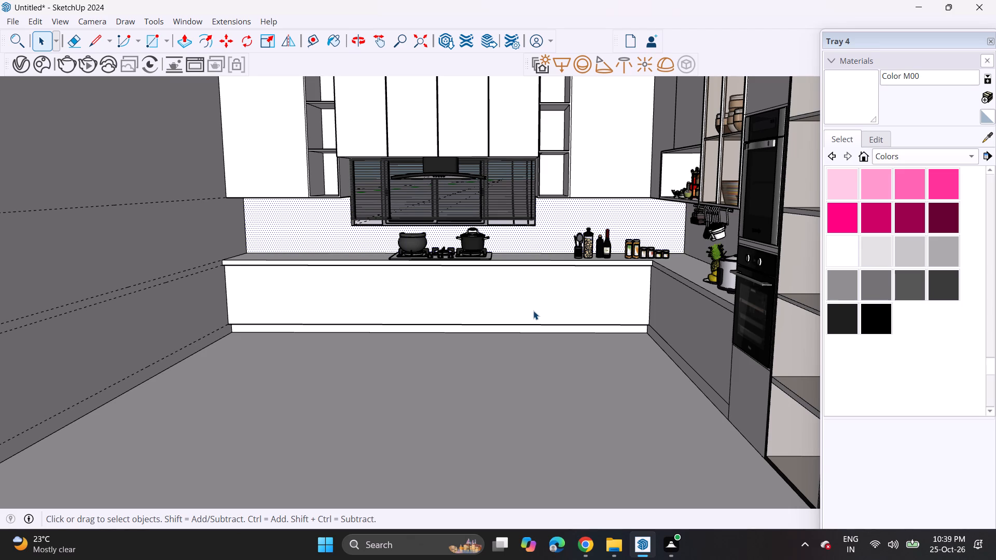
pyautogui.click(491, 346)
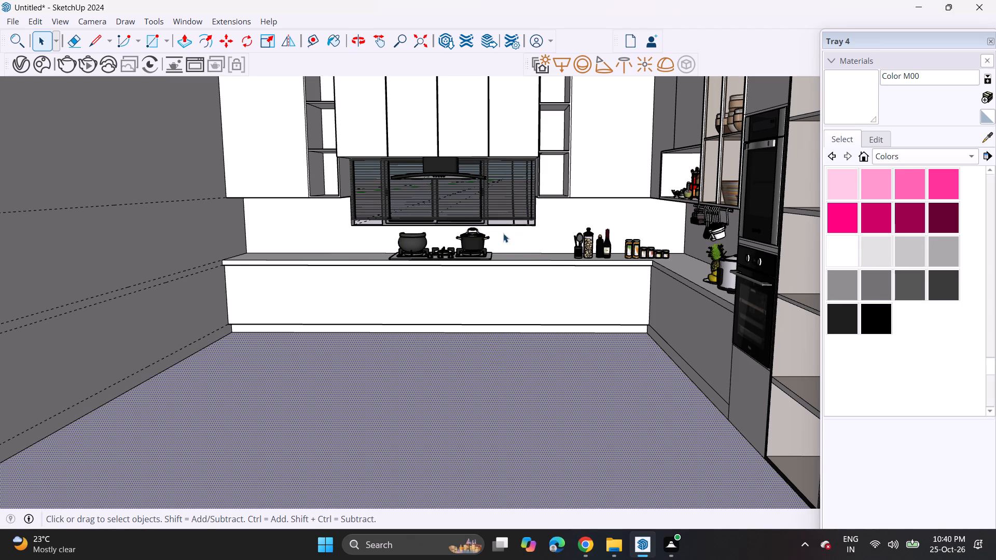
pyautogui.moveTo(521, 226); pyautogui.dragTo(534, 202, button='middle')
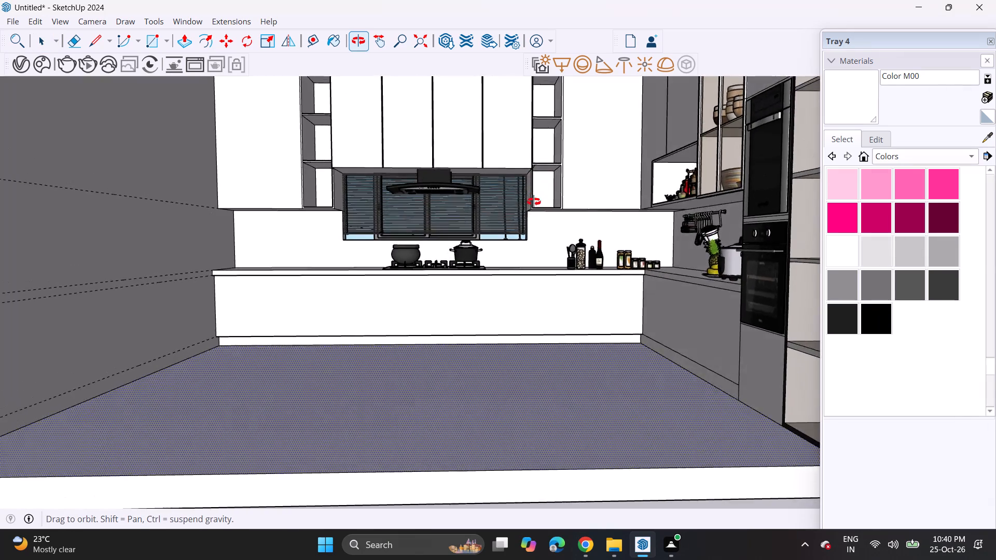
pyautogui.moveTo(534, 202); pyautogui.dragTo(522, 244, button='middle')
pyautogui.scroll(-5, 496, 261)
pyautogui.keyDown('shift'); pyautogui.moveTo(469, 310); pyautogui.dragTo(431, 320, button='middle'); pyautogui.keyUp('shift')
pyautogui.keyDown('shift'); pyautogui.scroll(1, 469, 310); pyautogui.keyUp('shift')
pyautogui.keyDown('shift'); pyautogui.scroll(-1, 426, 322); pyautogui.keyUp('shift')
pyautogui.moveTo(433, 310); pyautogui.dragTo(462, 267, button='middle')
pyautogui.scroll(1, 448, 285)
pyautogui.scroll(6, 429, 241)
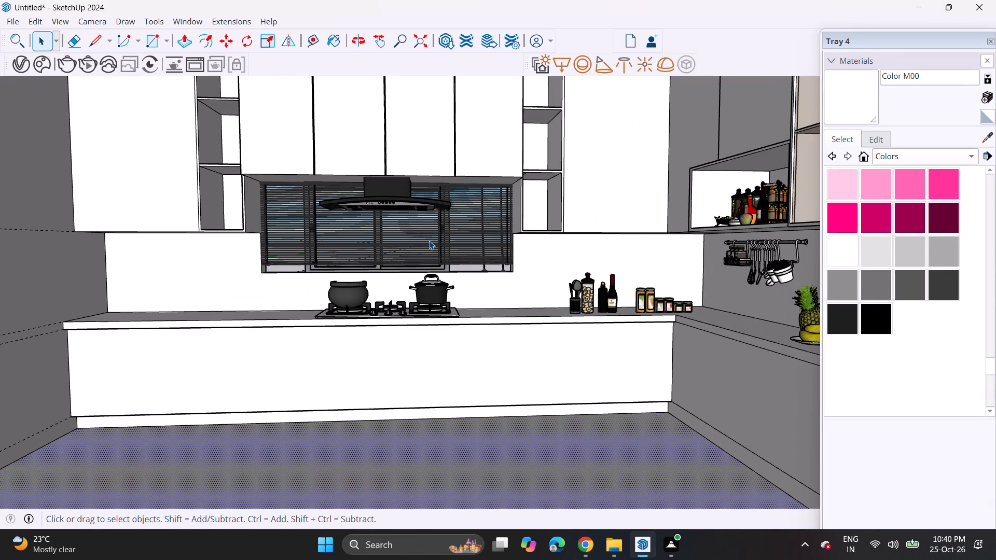
pyautogui.scroll(1, 429, 241)
pyautogui.scroll(-3, 429, 241)
pyautogui.scroll(1, 429, 241)
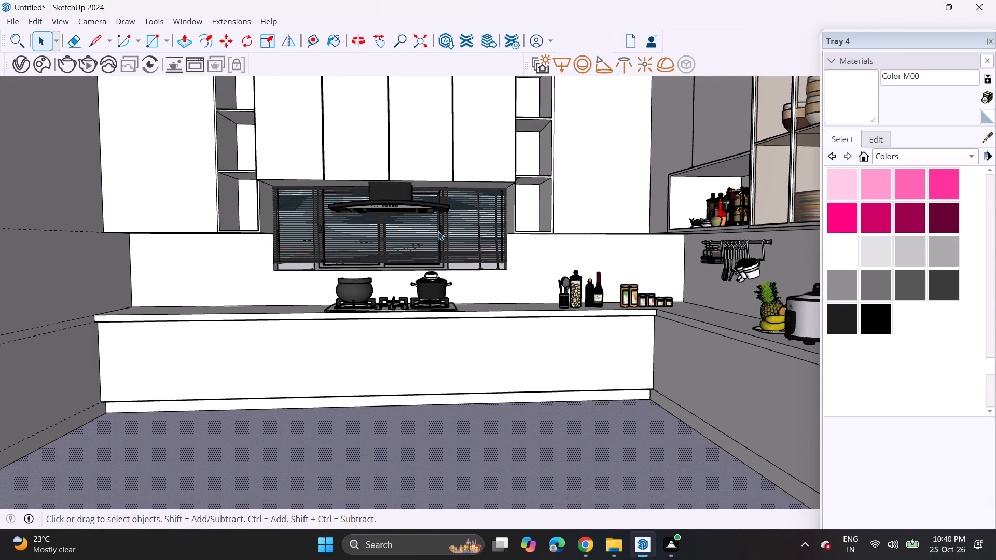
pyautogui.scroll(-2, 433, 228)
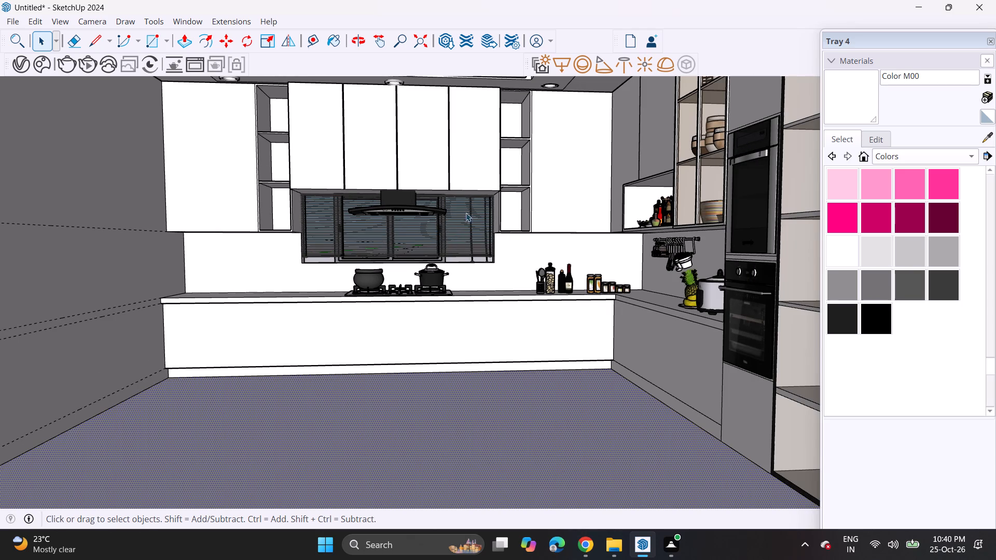
pyautogui.scroll(1, 474, 196)
pyautogui.scroll(-4, 474, 196)
pyautogui.moveTo(460, 205); pyautogui.dragTo(410, 229, button='middle')
pyautogui.moveTo(350, 228); pyautogui.dragTo(448, 222, button='middle')
pyautogui.moveTo(380, 207); pyautogui.dragTo(415, 208, button='middle')
pyautogui.scroll(-3, 399, 212)
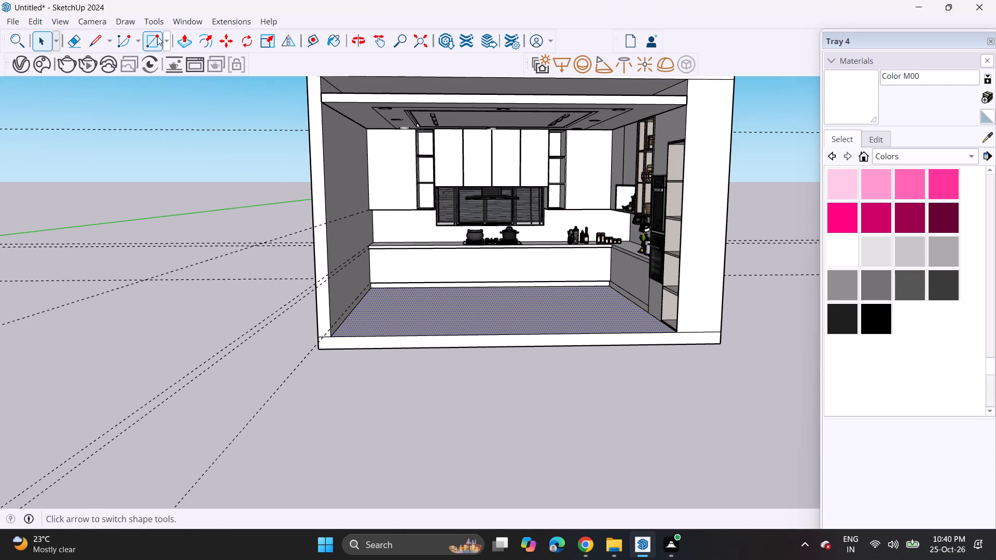
# Draw a rectangle on the plain side wall from the ceiling corner by the upper cabinets to the wall's front edge at cabinet-bottom height.
pyautogui.click(155, 38)
pyautogui.moveTo(388, 133); pyautogui.dragTo(359, 131, button='middle')
pyautogui.scroll(1, 386, 133)
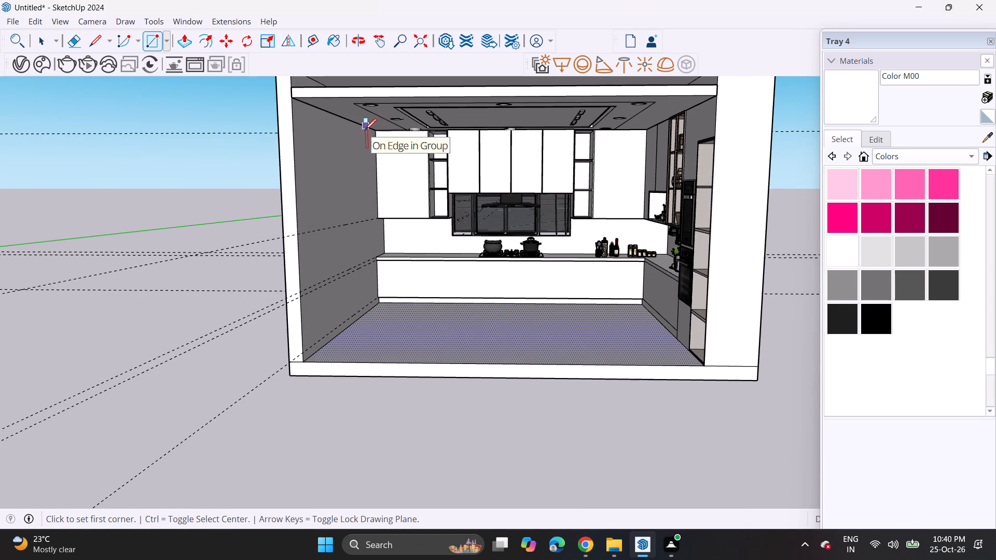
pyautogui.click(378, 134)
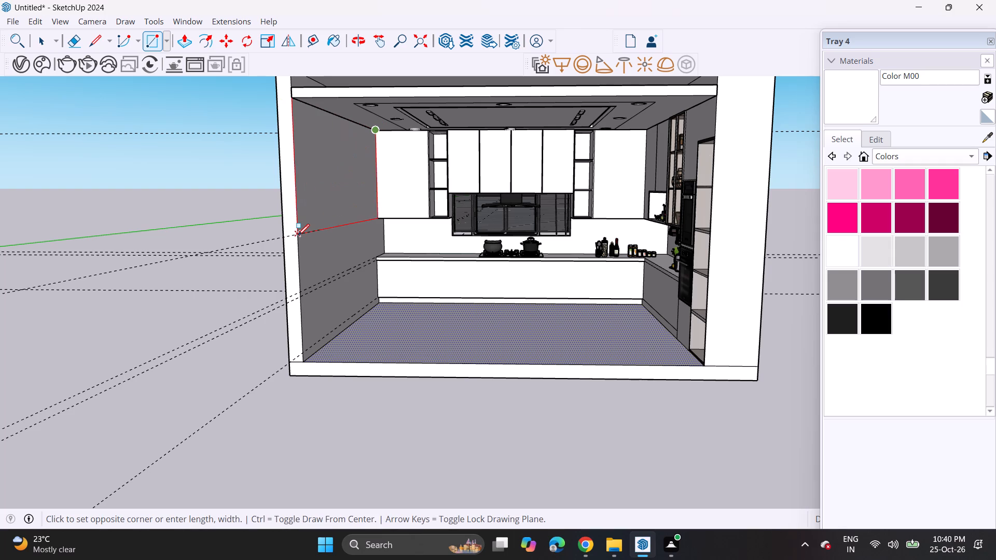
pyautogui.click(298, 235)
# Draw a narrow rectangle on the same side wall between the two guide lines at countertop height, reaching the wall's front edge.
pyautogui.moveTo(374, 246); pyautogui.dragTo(363, 243, button='middle')
pyautogui.scroll(6, 366, 244)
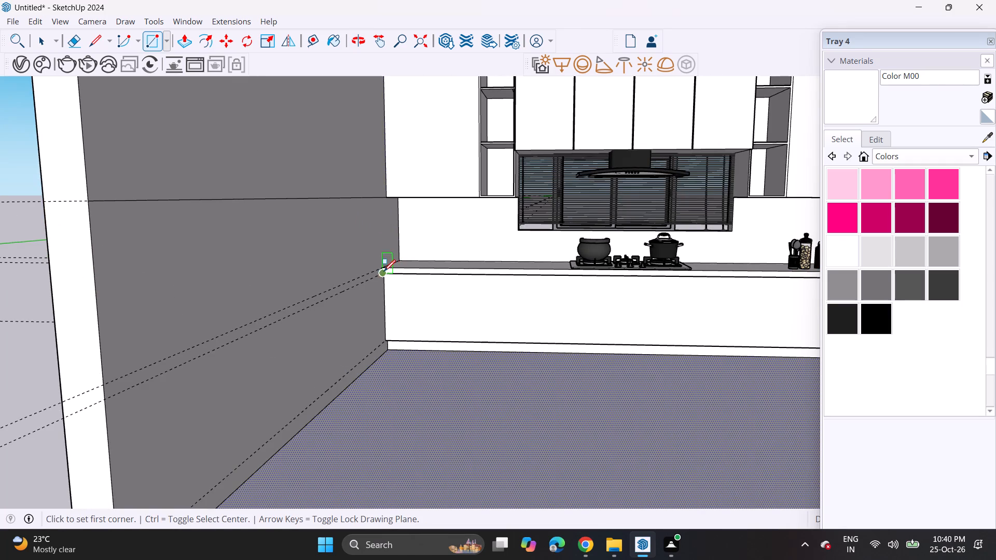
pyautogui.click(382, 271)
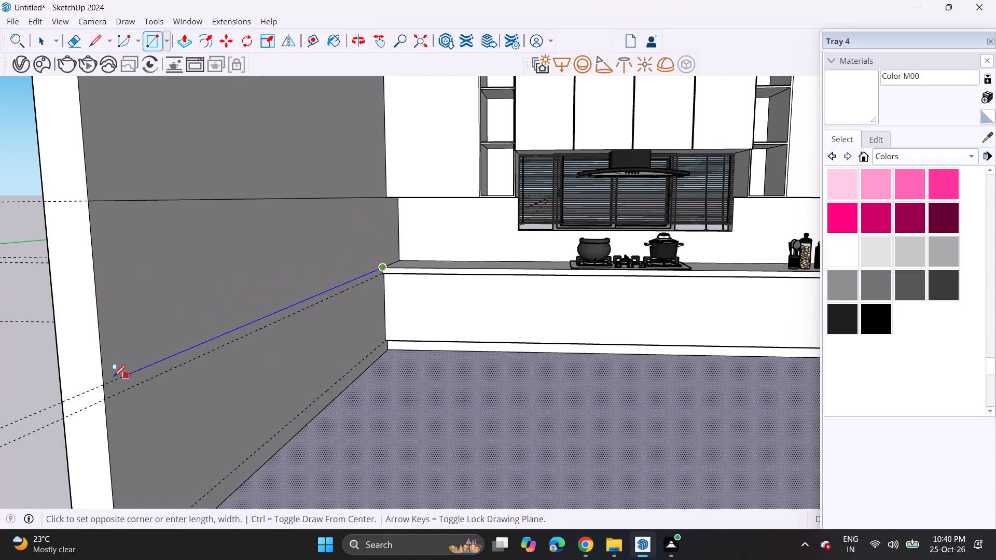
pyautogui.click(105, 401)
# Draw a narrow skirting rectangle along the bottom of the side wall, from the base cabinet's plinth corner to the wall's front floor corner.
pyautogui.moveTo(326, 367); pyautogui.dragTo(370, 296, button='middle')
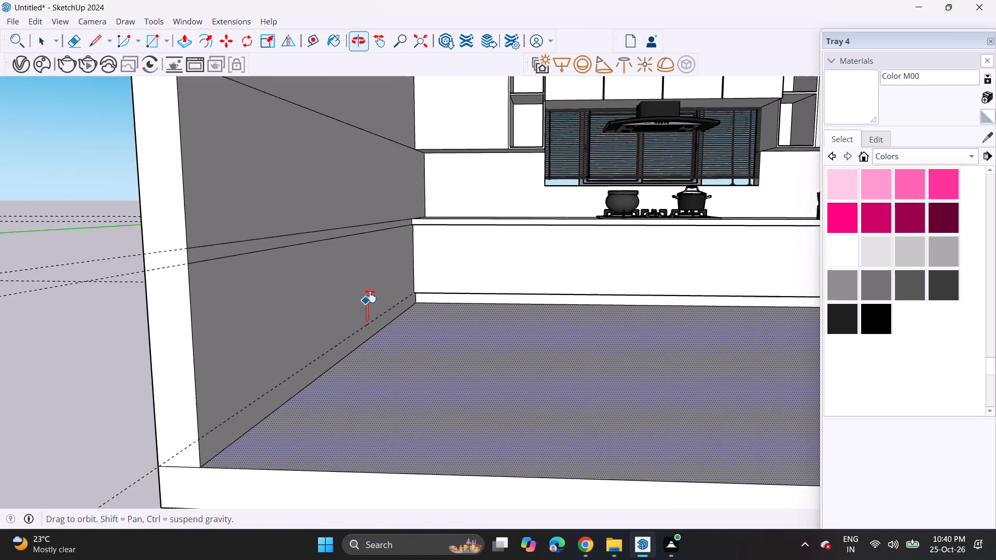
pyautogui.moveTo(370, 296); pyautogui.dragTo(387, 275, button='middle')
pyautogui.scroll(3, 433, 277)
pyautogui.moveTo(428, 277); pyautogui.dragTo(399, 272, button='middle')
pyautogui.scroll(2, 429, 283)
pyautogui.scroll(-1, 436, 283)
pyautogui.scroll(10, 441, 283)
pyautogui.moveTo(413, 278); pyautogui.dragTo(405, 225, button='middle')
pyautogui.moveTo(406, 238); pyautogui.dragTo(422, 261, button='middle')
pyautogui.keyDown('shift'); pyautogui.moveTo(414, 225); pyautogui.dragTo(417, 240, button='middle'); pyautogui.keyUp('shift')
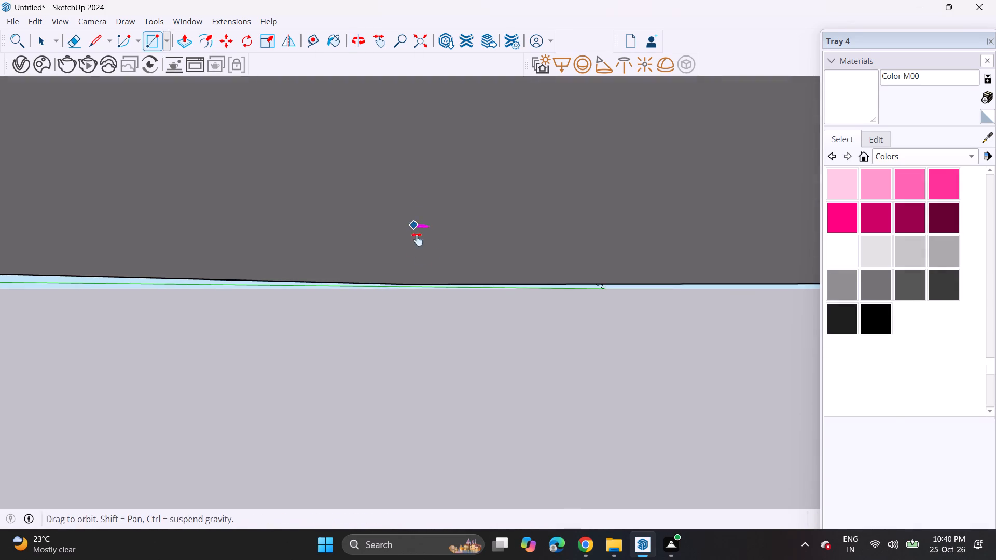
pyautogui.keyDown('shift'); pyautogui.moveTo(417, 240); pyautogui.dragTo(439, 371, button='middle'); pyautogui.keyUp('shift')
pyautogui.scroll(1, 413, 246)
pyautogui.moveTo(413, 246); pyautogui.dragTo(449, 341, button='middle')
pyautogui.moveTo(439, 323); pyautogui.dragTo(421, 301, button='middle')
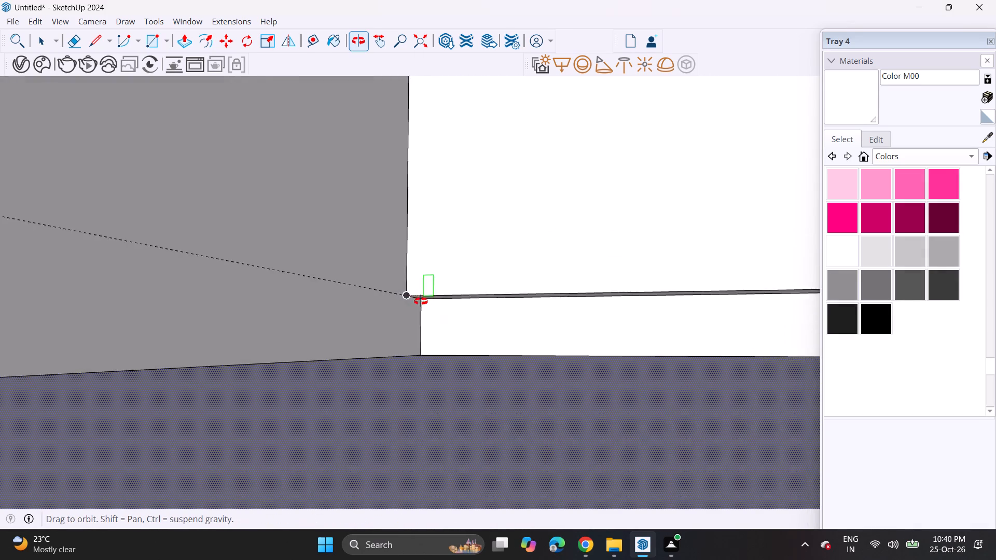
pyautogui.moveTo(421, 301); pyautogui.dragTo(411, 295, button='middle')
pyautogui.moveTo(419, 300); pyautogui.dragTo(433, 325, button='middle')
pyautogui.keyDown('shift'); pyautogui.moveTo(432, 290); pyautogui.dragTo(448, 327, button='middle'); pyautogui.keyUp('shift')
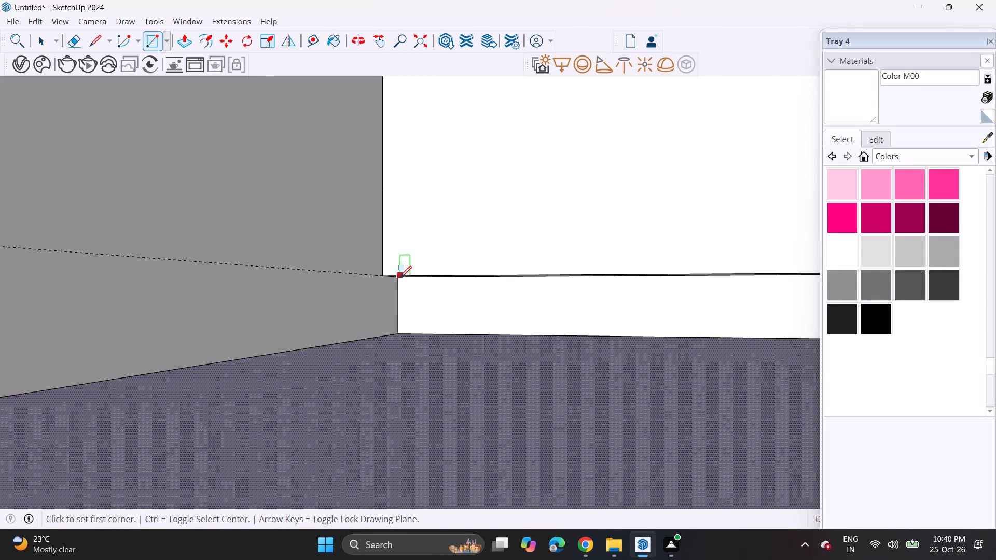
pyautogui.click(398, 282)
pyautogui.scroll(-3, 335, 279)
pyautogui.scroll(1, 333, 284)
pyautogui.scroll(-3, 333, 284)
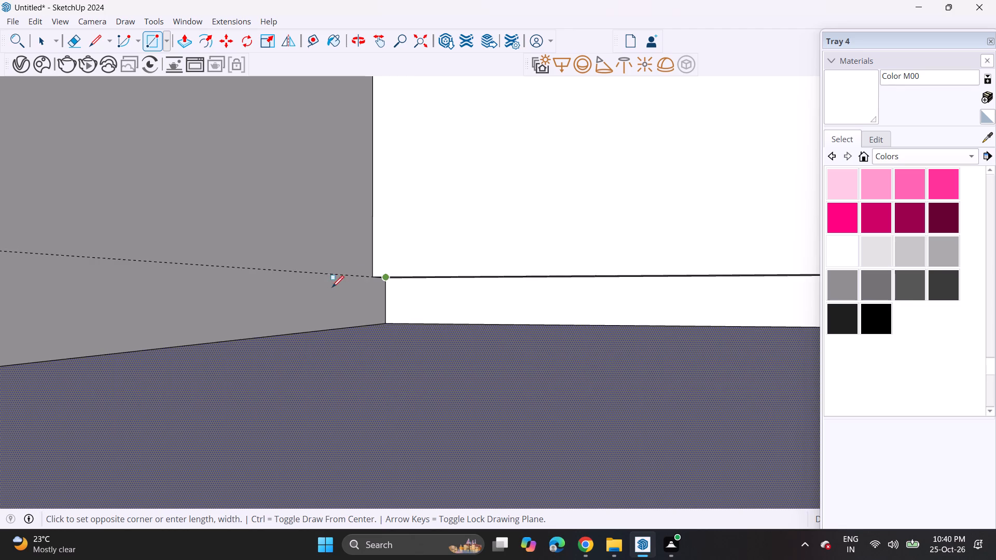
pyautogui.scroll(-5, 332, 287)
pyautogui.keyDown('shift'); pyautogui.moveTo(308, 318); pyautogui.dragTo(497, 343, button='middle'); pyautogui.keyUp('shift')
pyautogui.scroll(2, 497, 343)
pyautogui.scroll(-6, 494, 343)
pyautogui.scroll(1, 479, 342)
pyautogui.scroll(-10, 478, 342)
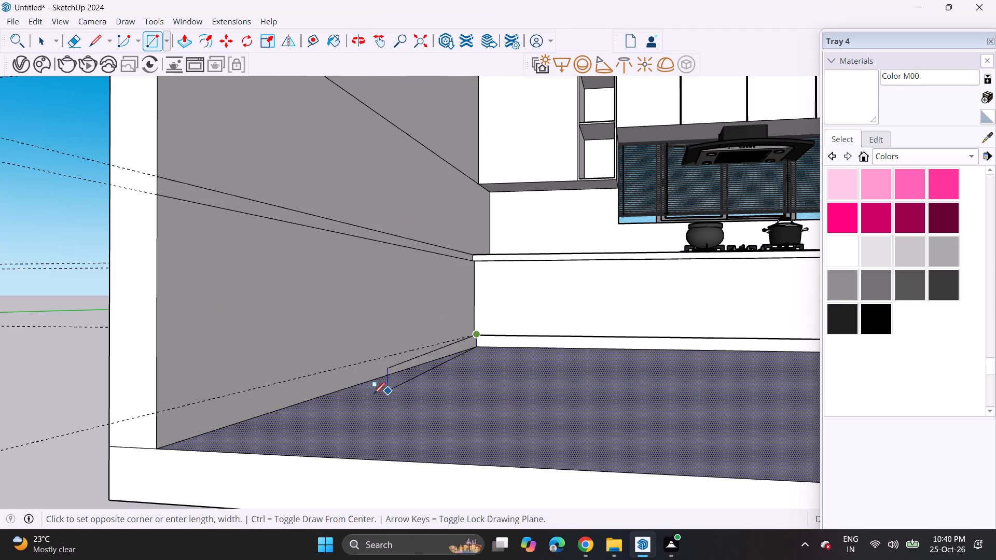
pyautogui.click(159, 449)
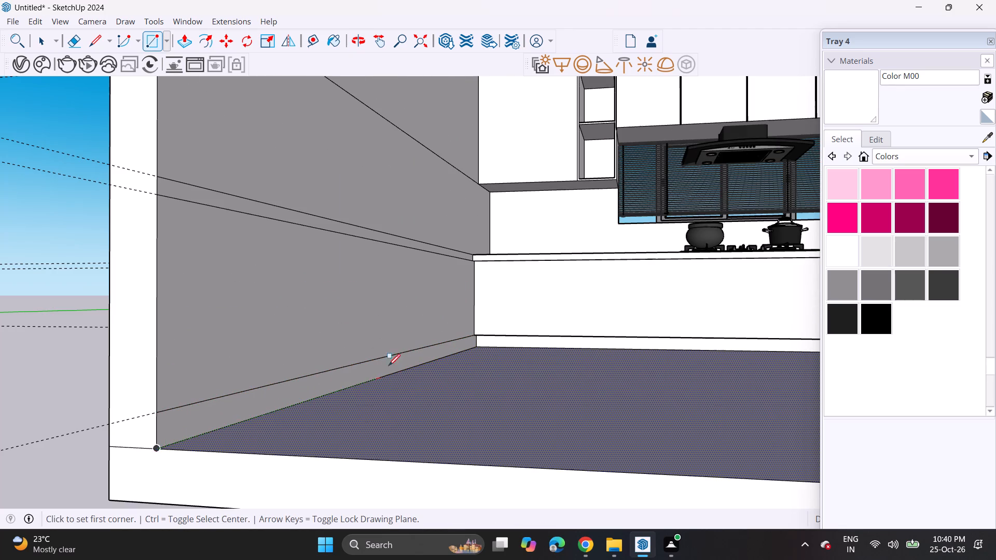
# Push/Pull the outer face of the banded side wall 2' outward.
pyautogui.scroll(-5, 383, 333)
pyautogui.moveTo(461, 291); pyautogui.dragTo(436, 321, button='middle')
pyautogui.scroll(-3, 417, 312)
pyautogui.scroll(1, 416, 312)
pyautogui.scroll(-1, 415, 312)
pyautogui.scroll(1, 415, 313)
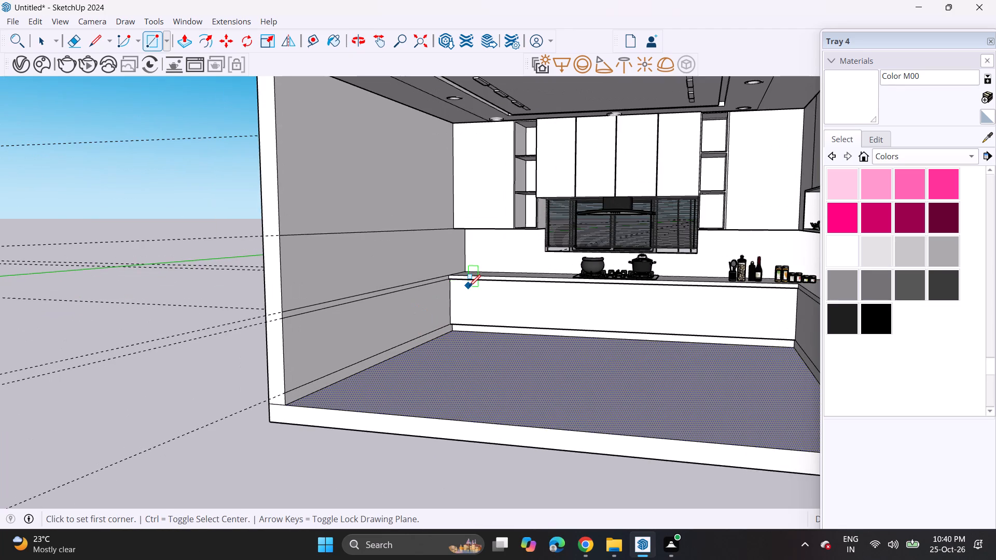
pyautogui.moveTo(442, 276); pyautogui.dragTo(398, 286, button='middle')
pyautogui.scroll(-5, 395, 280)
pyautogui.moveTo(376, 321); pyautogui.dragTo(444, 331, button='middle')
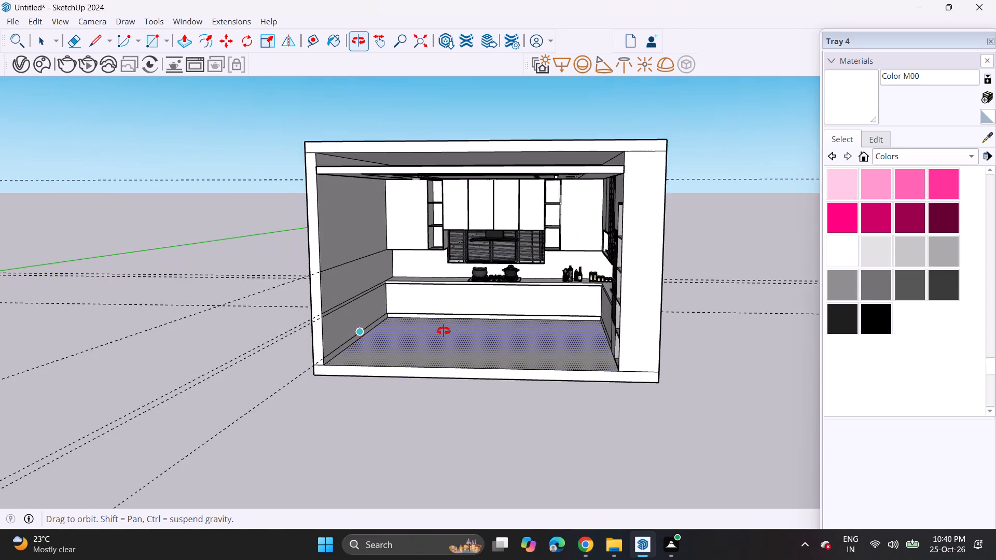
pyautogui.moveTo(444, 331); pyautogui.dragTo(392, 325, button='middle')
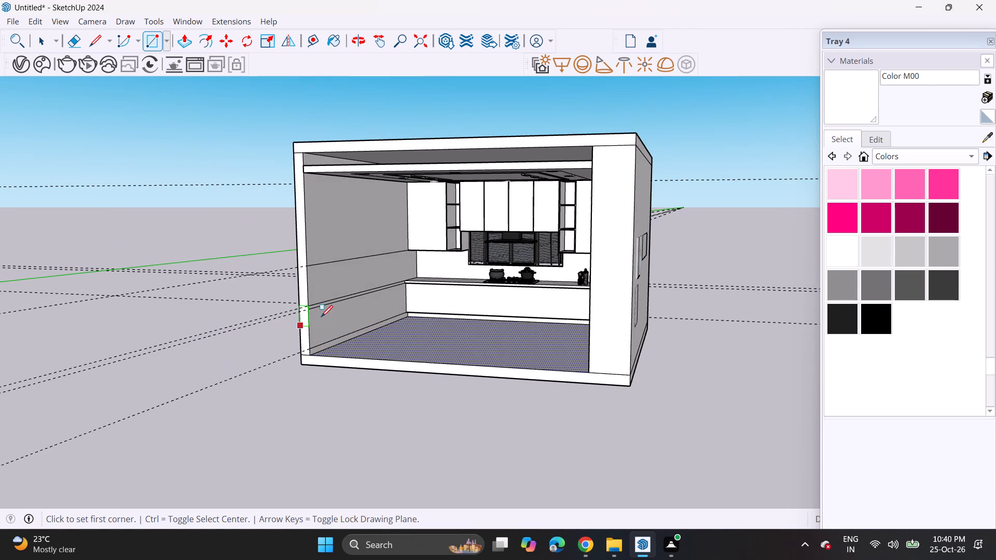
pyautogui.click(190, 41)
pyautogui.moveTo(226, 282); pyautogui.dragTo(340, 292, button='middle')
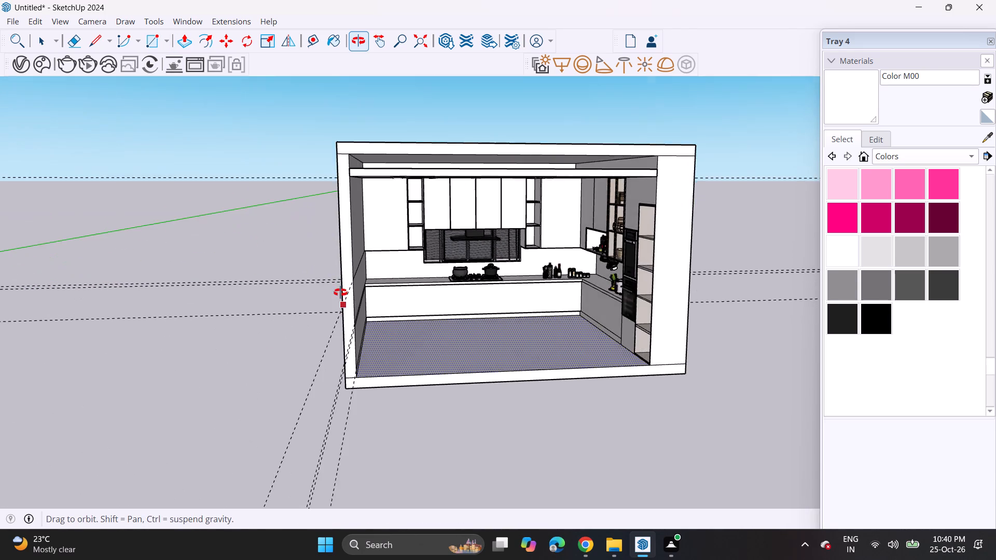
pyautogui.moveTo(340, 292); pyautogui.dragTo(406, 299, button='middle')
pyautogui.click(377, 268)
pyautogui.press('Escape')
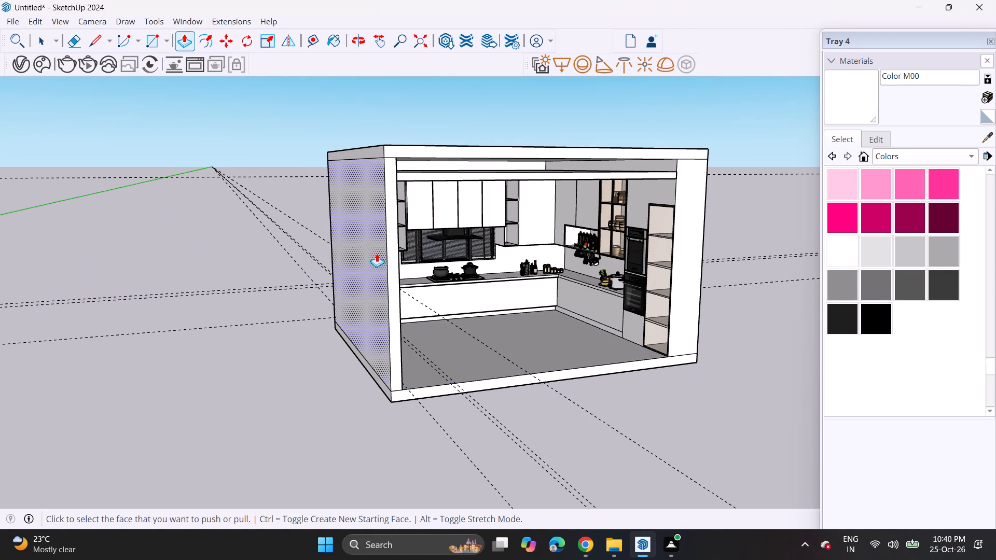
pyautogui.click(377, 253)
pyautogui.write("2'")
pyautogui.press('Return')
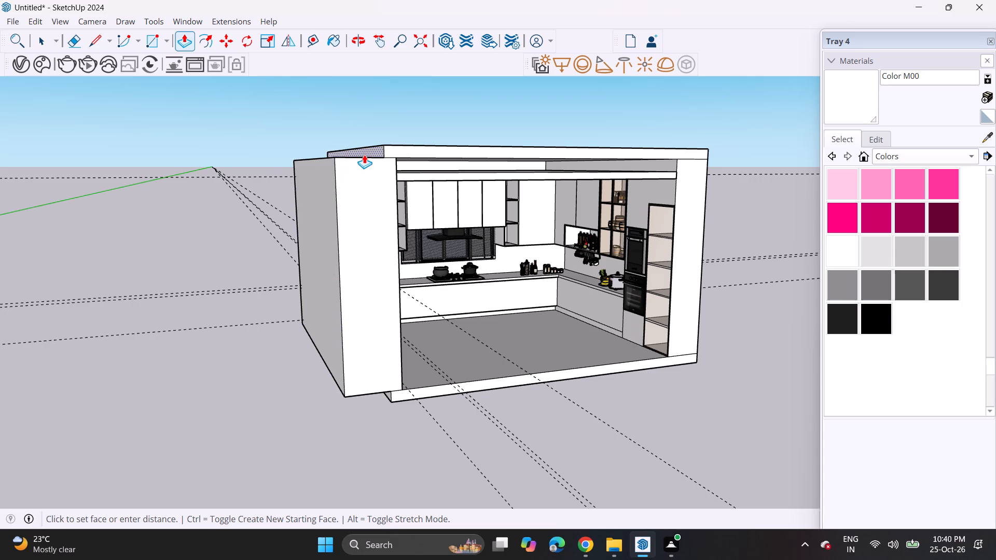
# Extend the ends of the roof slab and the floor slab by the same 2' to meet the thickened side wall.
pyautogui.doubleClick(364, 155)
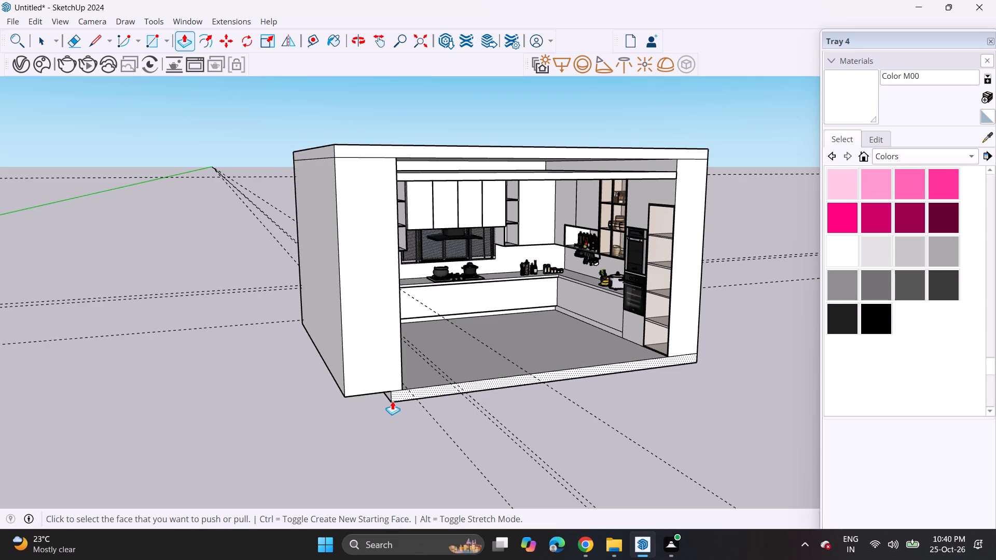
pyautogui.doubleClick(391, 400)
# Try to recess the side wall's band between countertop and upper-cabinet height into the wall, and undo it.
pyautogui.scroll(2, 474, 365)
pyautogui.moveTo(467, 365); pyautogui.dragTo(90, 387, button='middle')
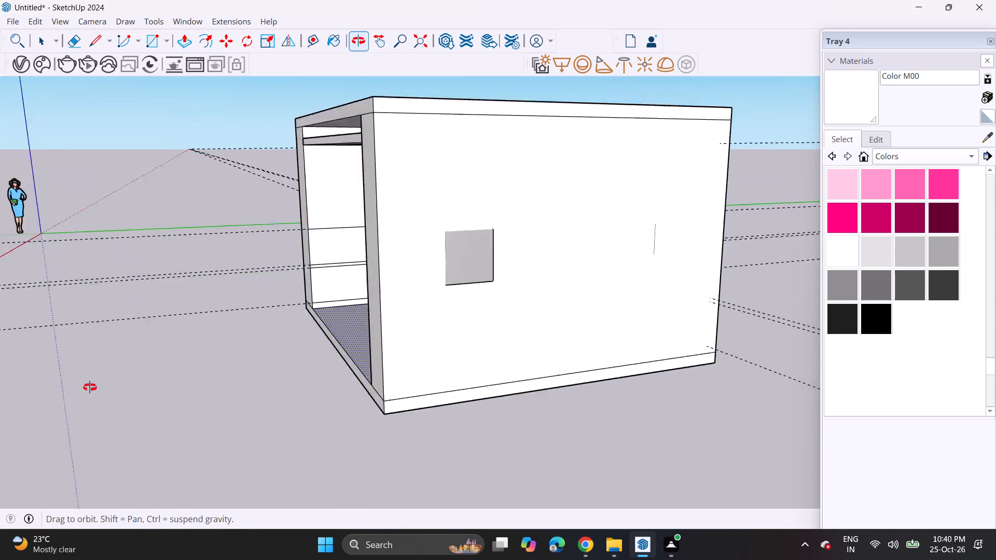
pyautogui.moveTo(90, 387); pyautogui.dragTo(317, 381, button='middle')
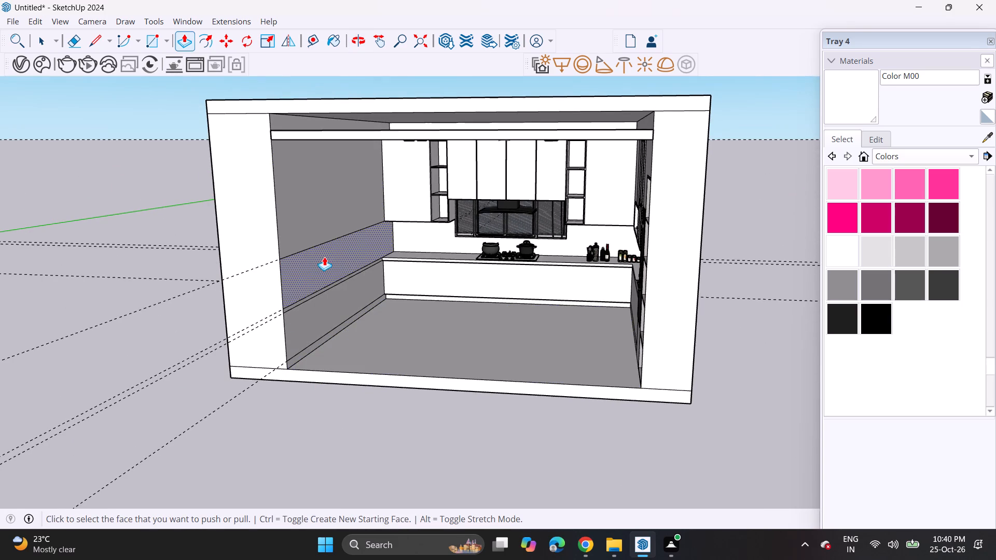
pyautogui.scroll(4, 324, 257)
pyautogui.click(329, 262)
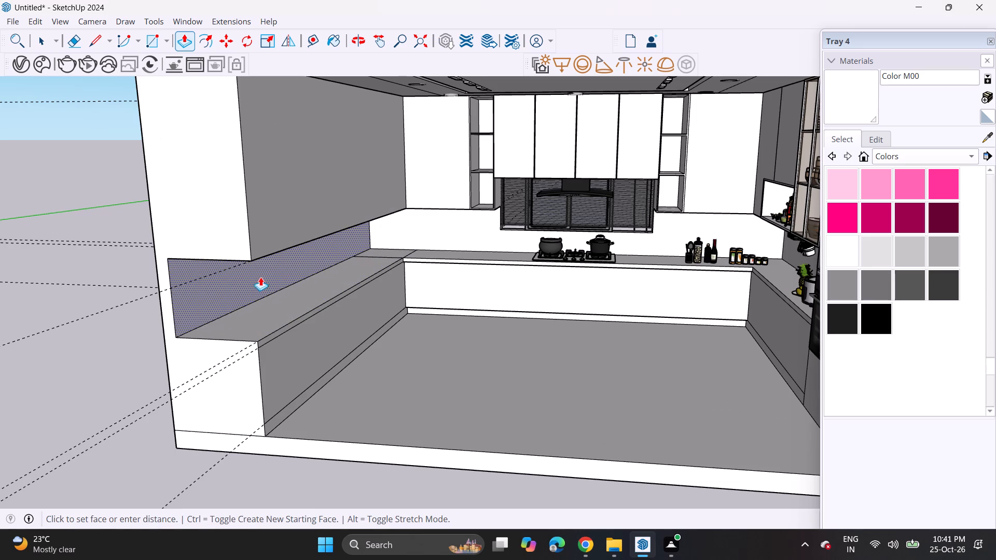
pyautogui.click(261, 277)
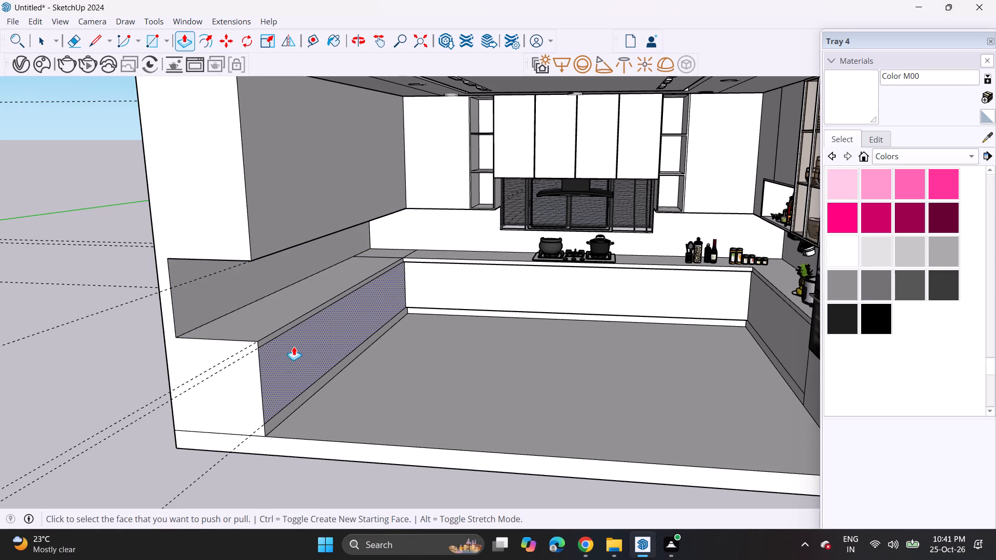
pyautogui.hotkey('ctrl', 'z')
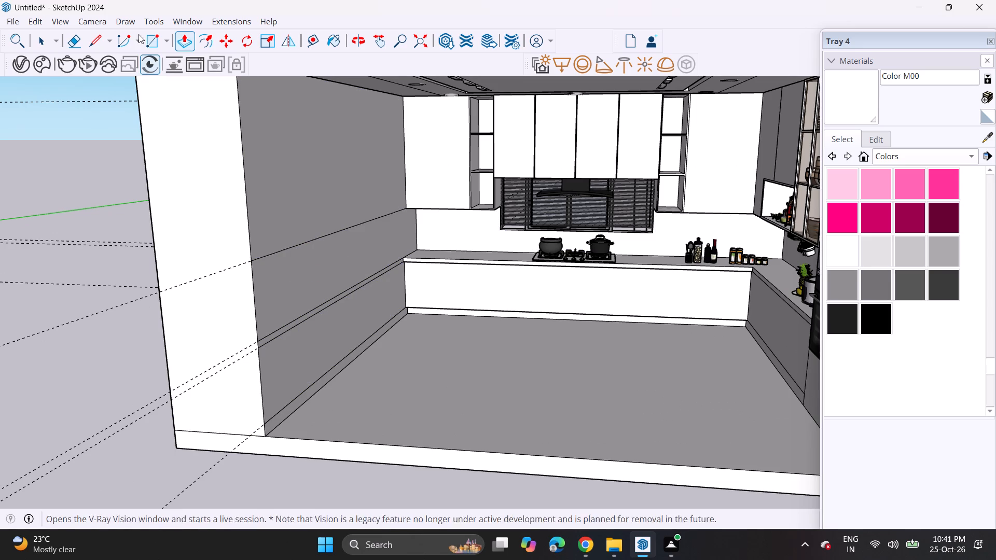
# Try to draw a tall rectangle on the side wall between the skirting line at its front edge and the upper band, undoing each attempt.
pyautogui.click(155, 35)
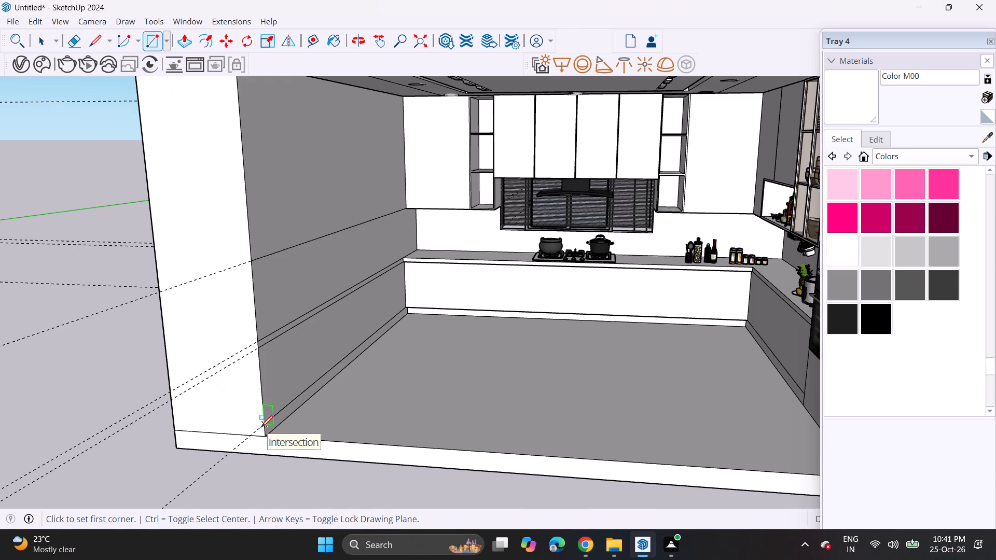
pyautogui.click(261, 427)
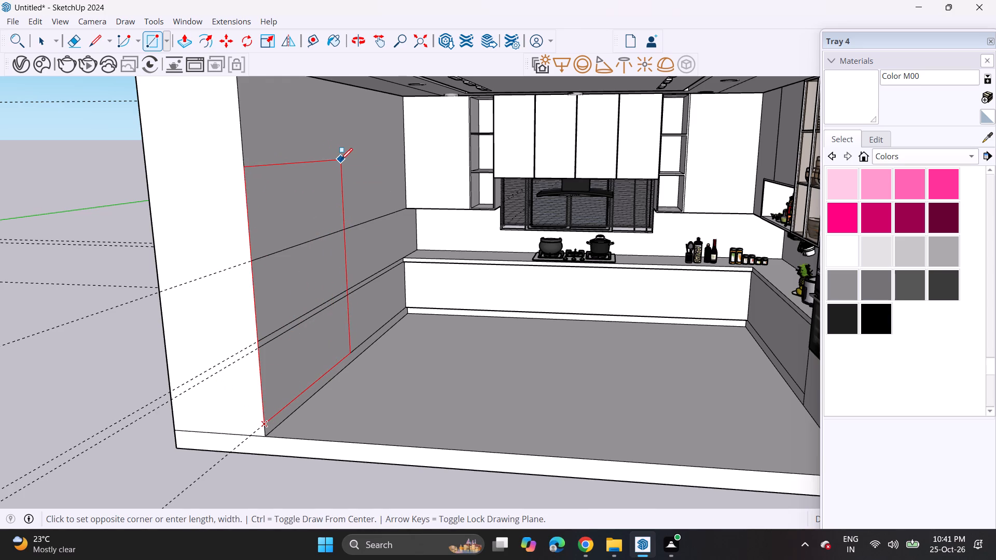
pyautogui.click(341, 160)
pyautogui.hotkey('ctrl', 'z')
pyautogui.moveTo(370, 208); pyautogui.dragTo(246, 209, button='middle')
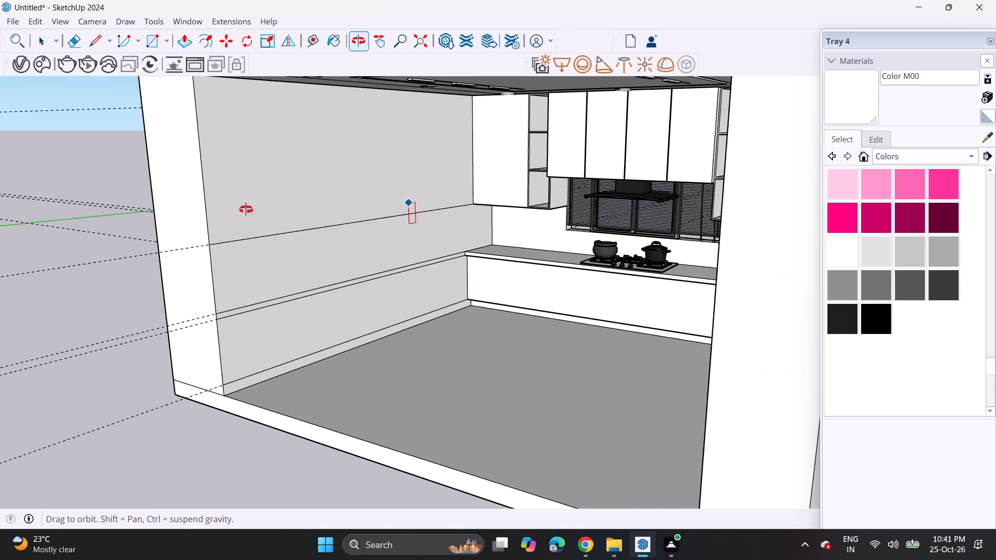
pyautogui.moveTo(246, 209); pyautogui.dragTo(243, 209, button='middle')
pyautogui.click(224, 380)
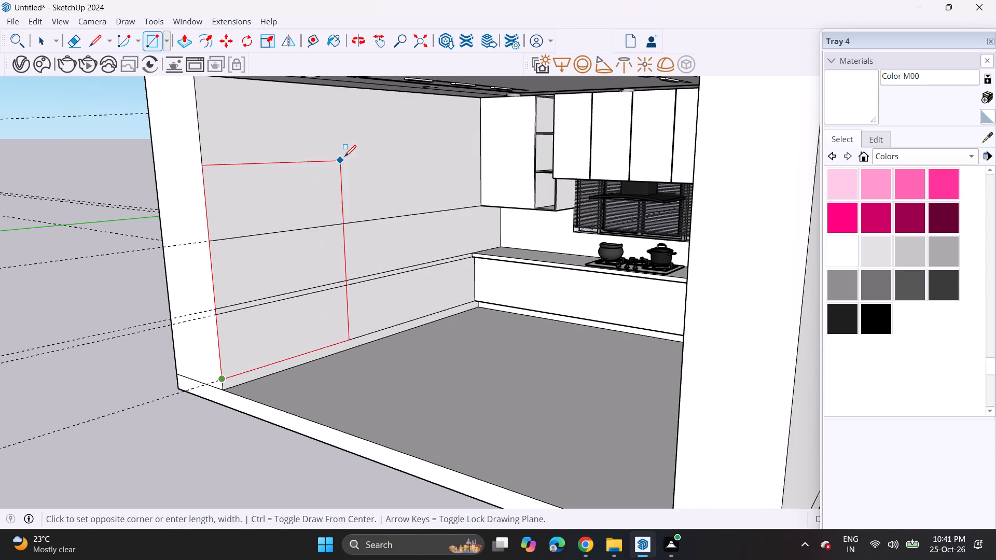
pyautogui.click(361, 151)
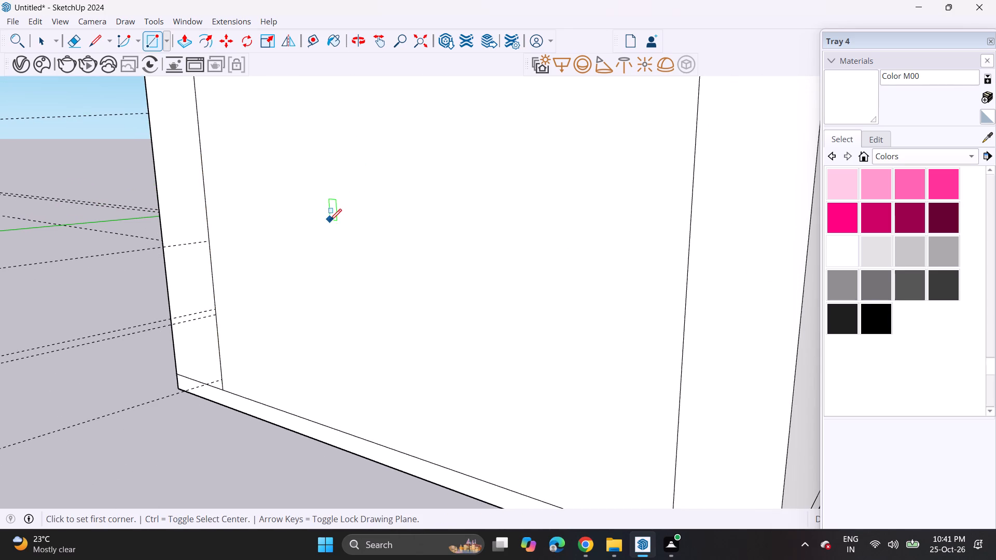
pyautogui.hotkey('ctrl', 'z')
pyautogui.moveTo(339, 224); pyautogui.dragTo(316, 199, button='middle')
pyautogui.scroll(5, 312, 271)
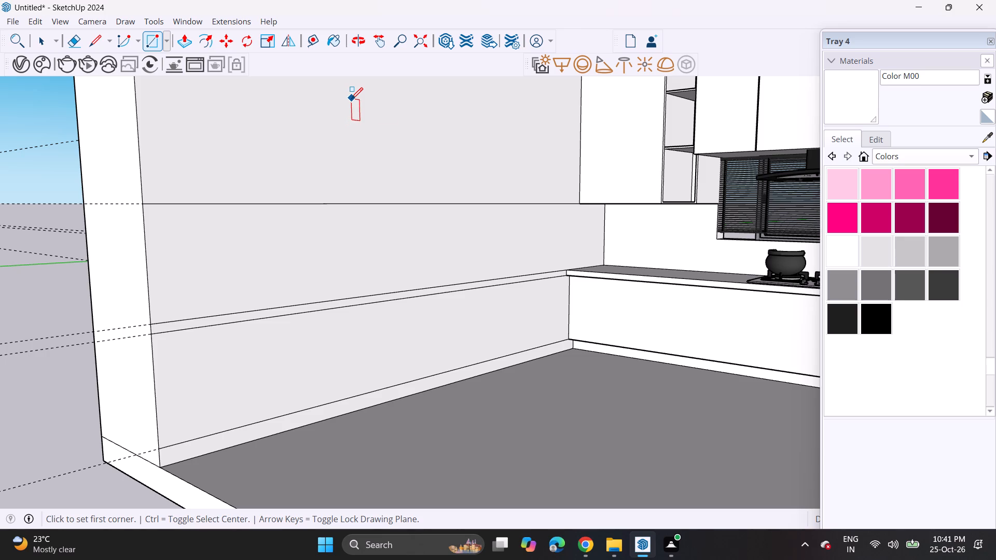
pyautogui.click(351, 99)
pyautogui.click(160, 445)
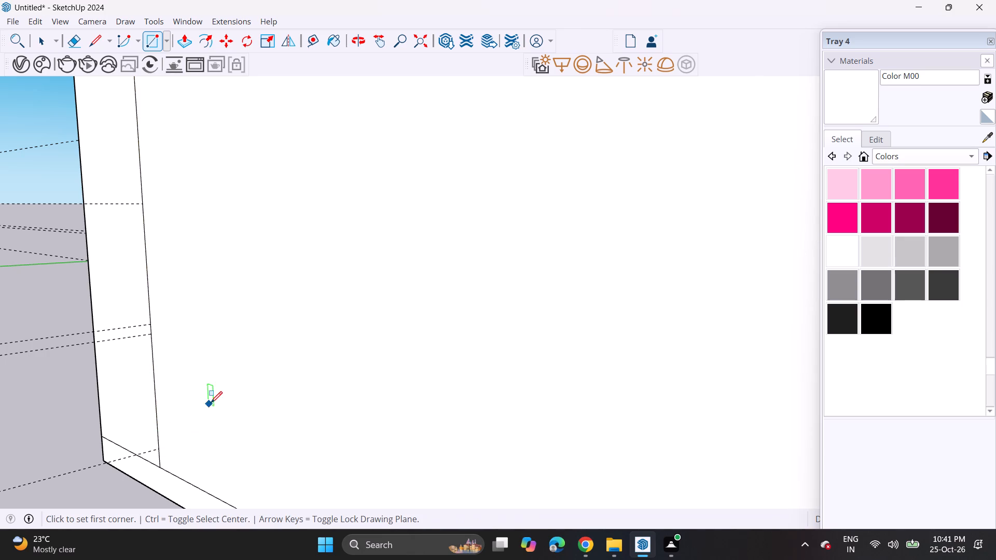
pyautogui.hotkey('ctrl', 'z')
# Place a vertical guide about 5' from the side wall's front edge and a horizontal guide about 2' 8" above the cabinet-bottom line.
pyautogui.moveTo(270, 373); pyautogui.dragTo(257, 374, button='middle')
pyautogui.scroll(-1, 247, 353)
pyautogui.keyDown('shift'); pyautogui.moveTo(247, 353); pyautogui.dragTo(296, 387, button='middle'); pyautogui.keyUp('shift')
pyautogui.scroll(1, 278, 356)
pyautogui.scroll(-5, 278, 356)
pyautogui.scroll(2, 229, 363)
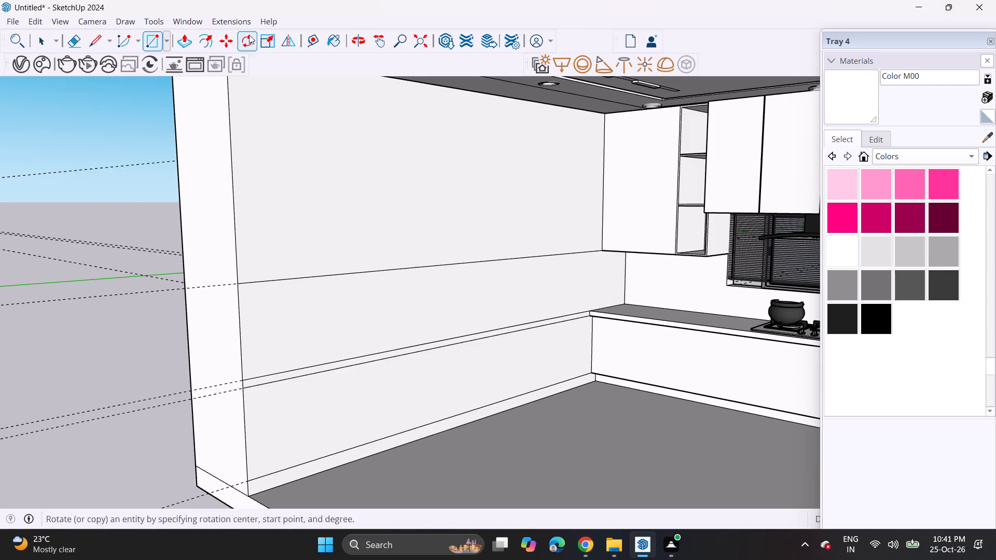
pyautogui.click(306, 45)
pyautogui.click(236, 227)
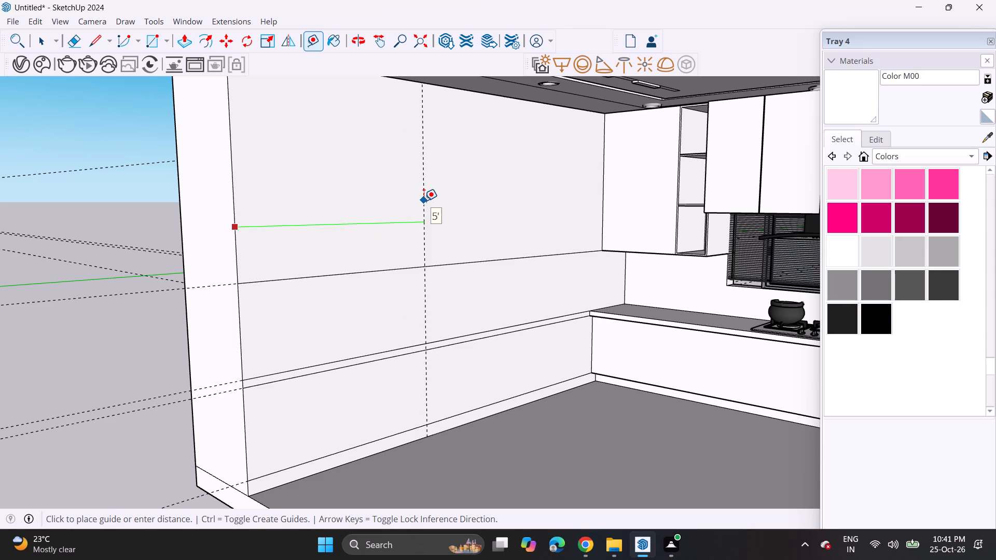
pyautogui.click(436, 203)
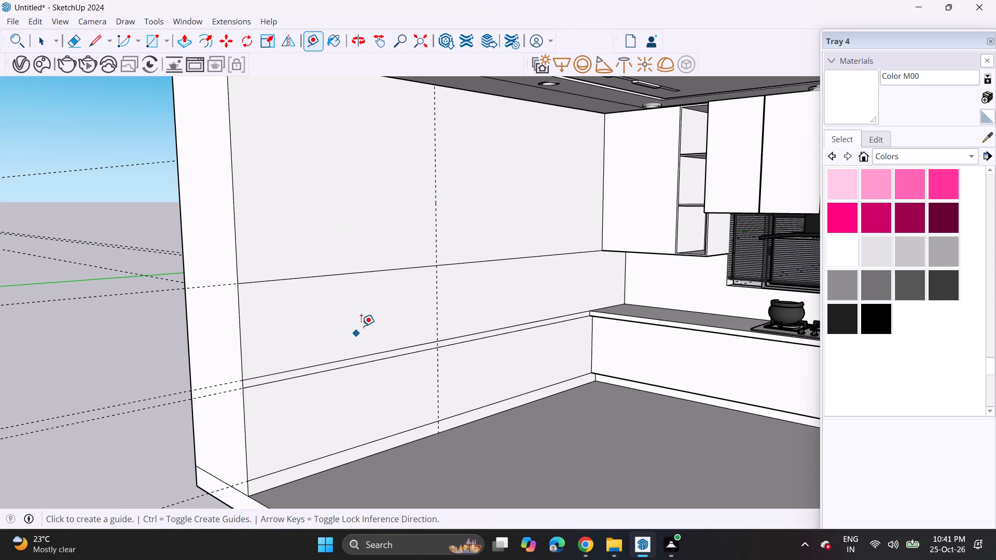
pyautogui.click(369, 275)
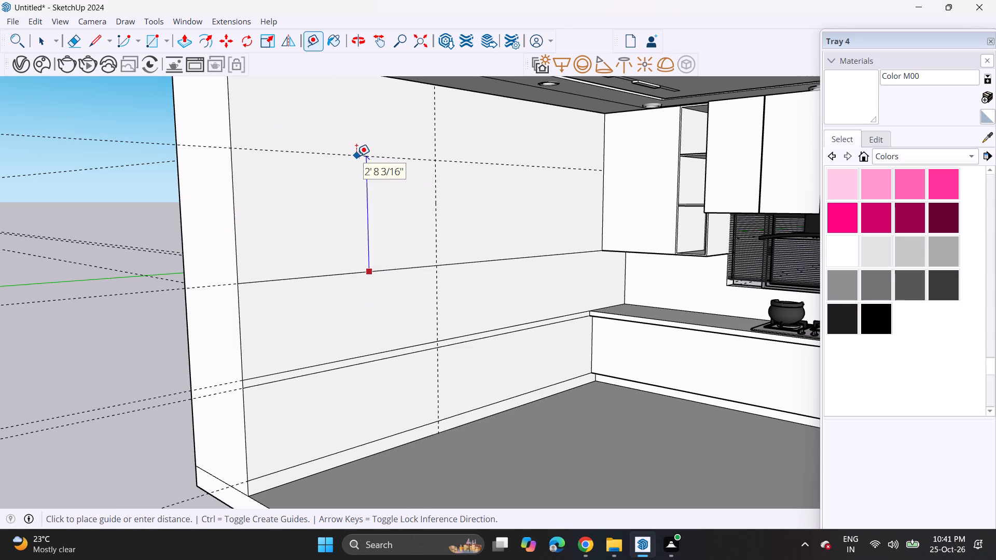
pyautogui.click(356, 156)
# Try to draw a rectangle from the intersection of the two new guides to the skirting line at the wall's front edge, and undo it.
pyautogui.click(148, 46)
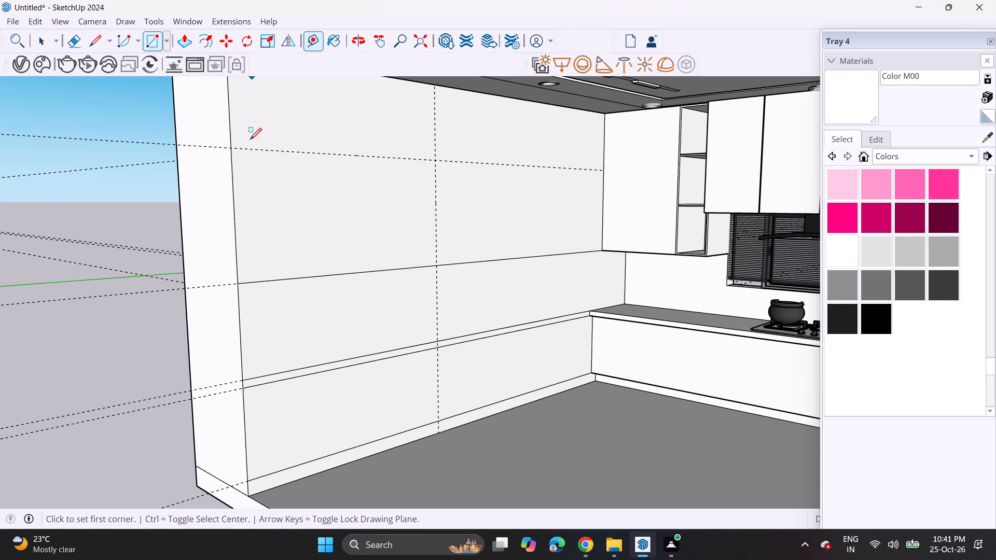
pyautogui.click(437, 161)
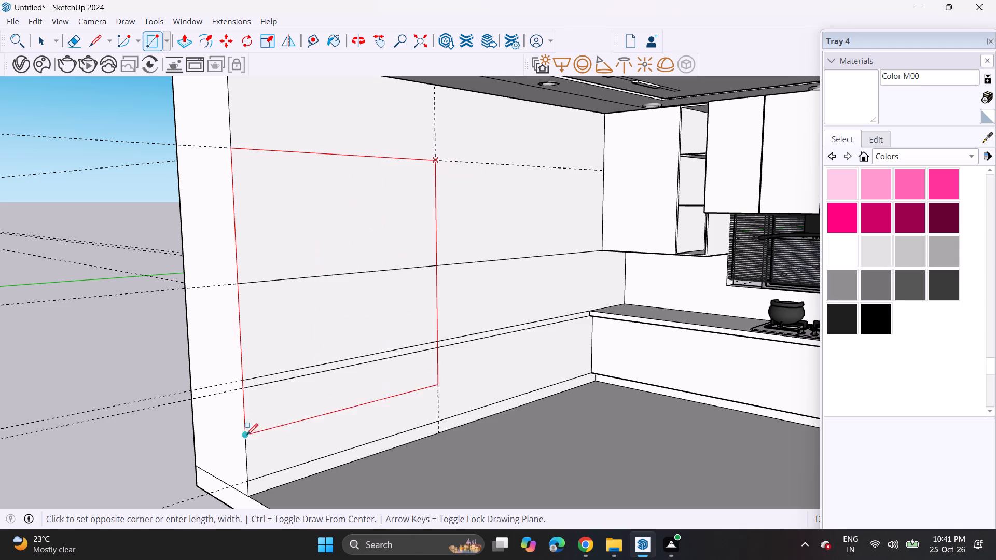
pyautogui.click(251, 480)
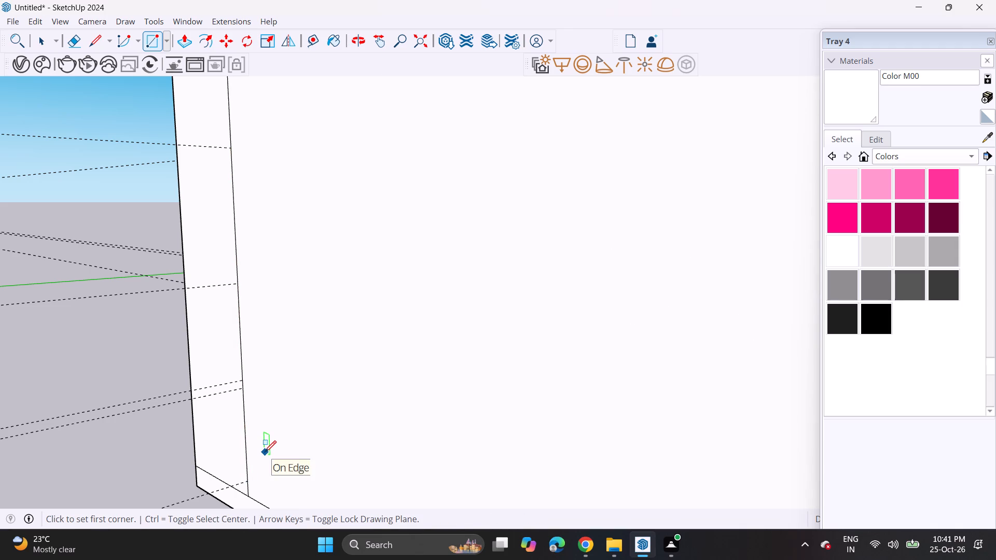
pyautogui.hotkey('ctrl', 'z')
# Draw lines along the guides from the side wall's front edge to the guide intersection, and from there straight down to the floor edge.
pyautogui.click(90, 43)
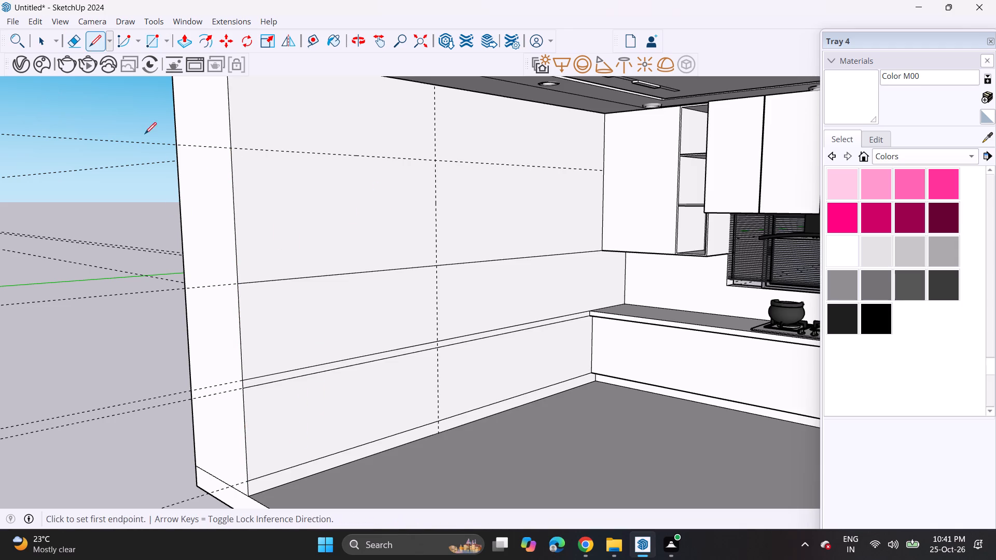
pyautogui.click(229, 146)
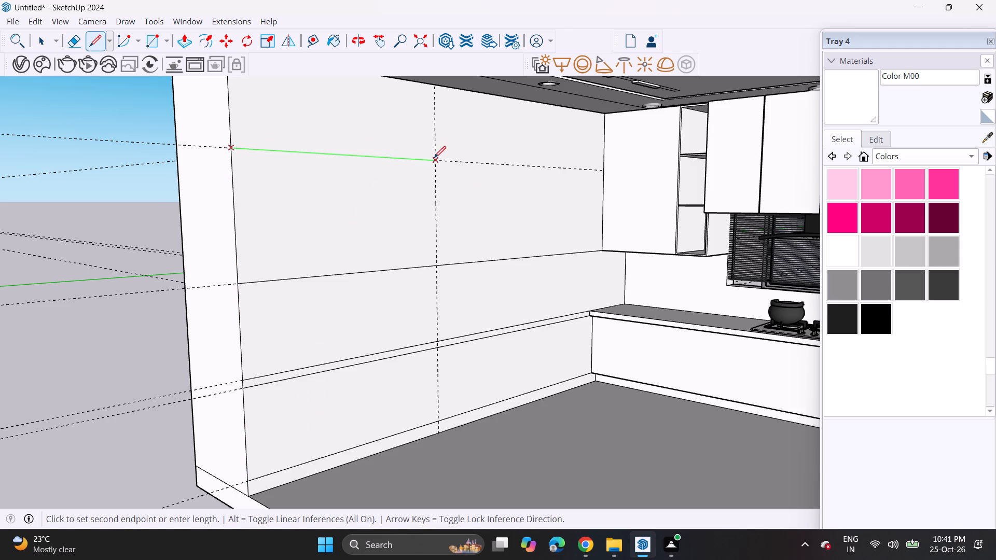
pyautogui.click(434, 158)
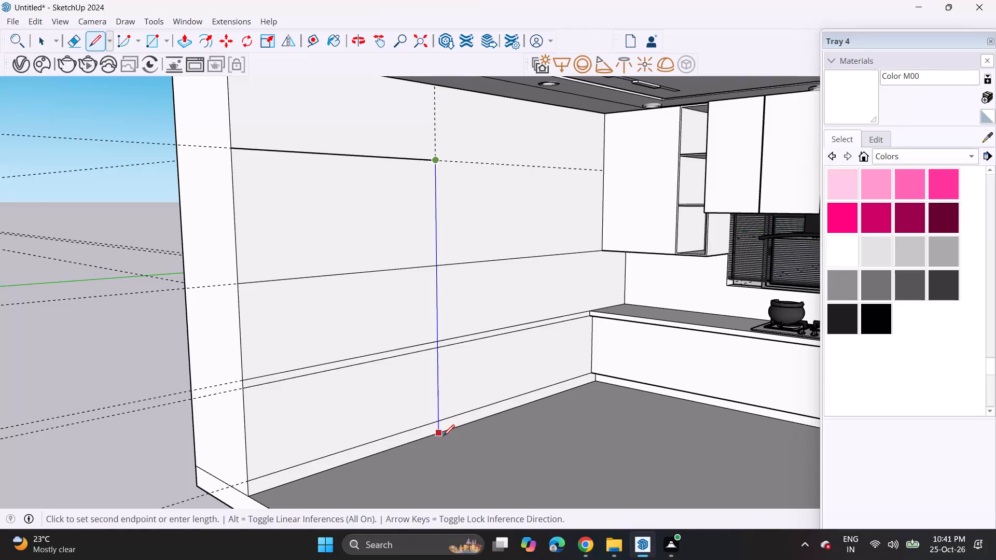
pyautogui.click(443, 436)
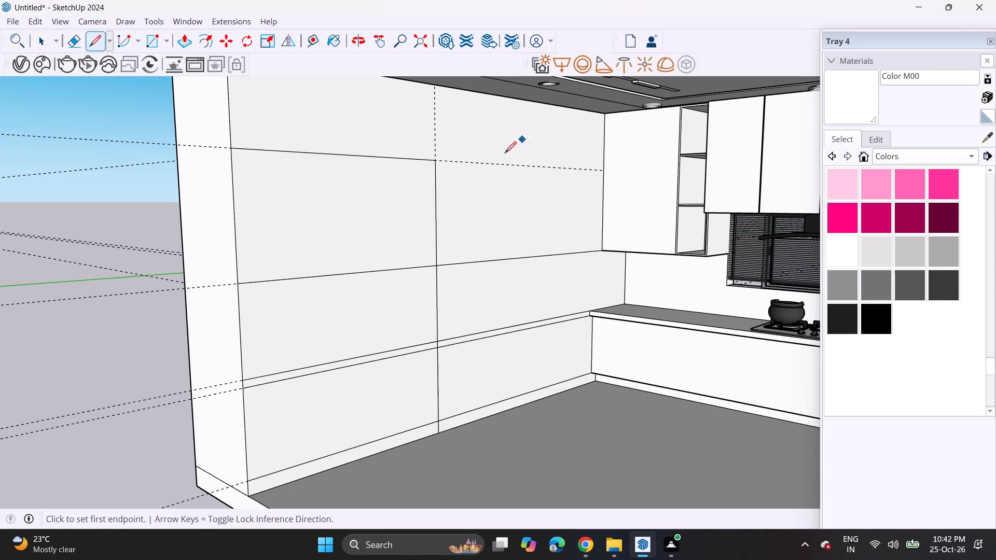
# Draw a rectangle on the side wall from the vertical guide's ceiling end to the cabinet-bottom line, stopping short of the upper cabinets.
pyautogui.moveTo(527, 122); pyautogui.dragTo(465, 144, button='middle')
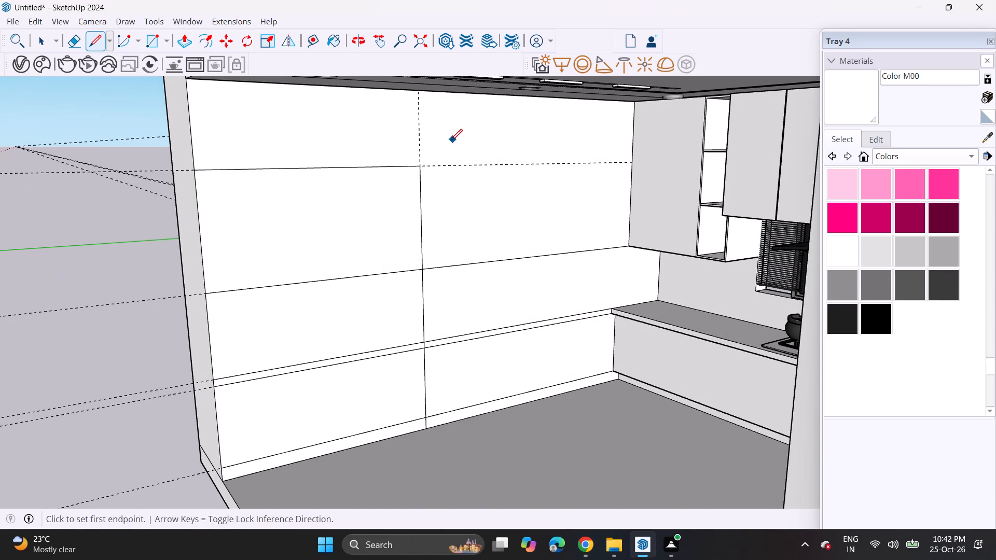
pyautogui.click(156, 43)
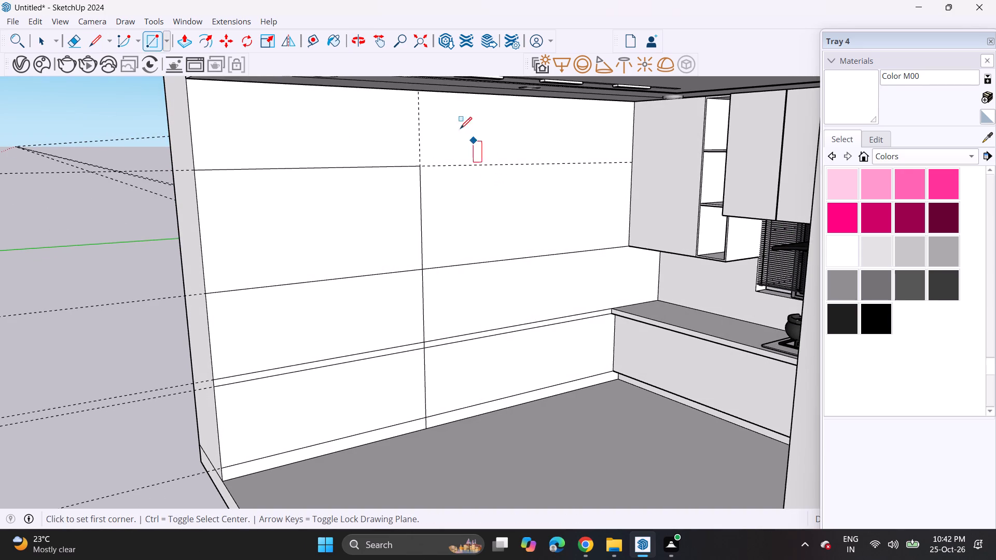
pyautogui.click(416, 93)
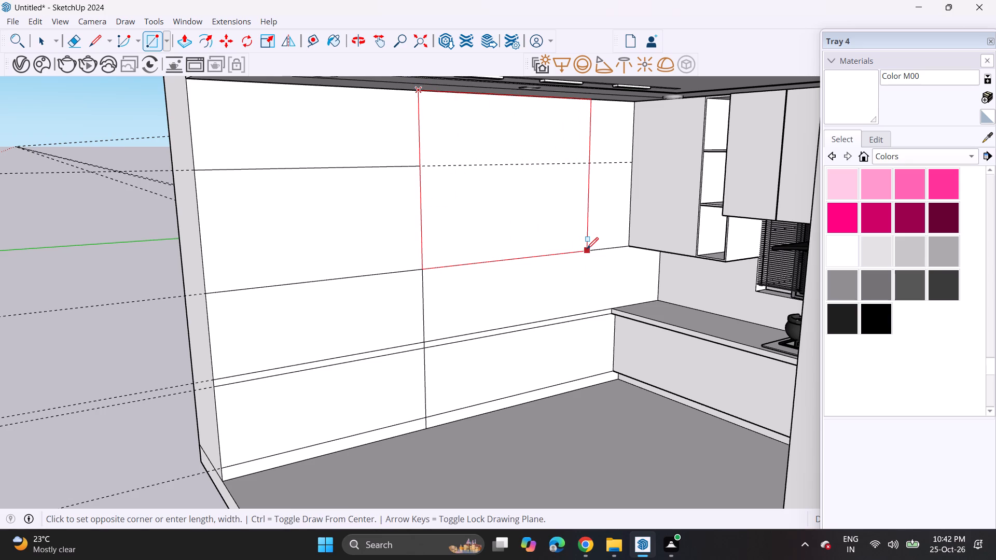
pyautogui.click(573, 251)
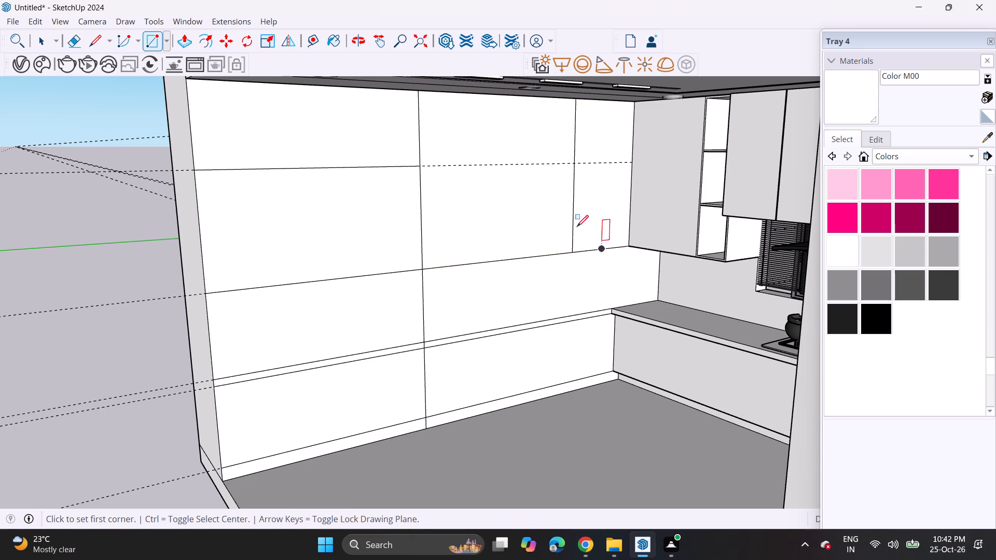
# Erase the horizontal guide crossing the new rectangle on the side wall.
pyautogui.moveTo(569, 221); pyautogui.dragTo(619, 239, button='middle')
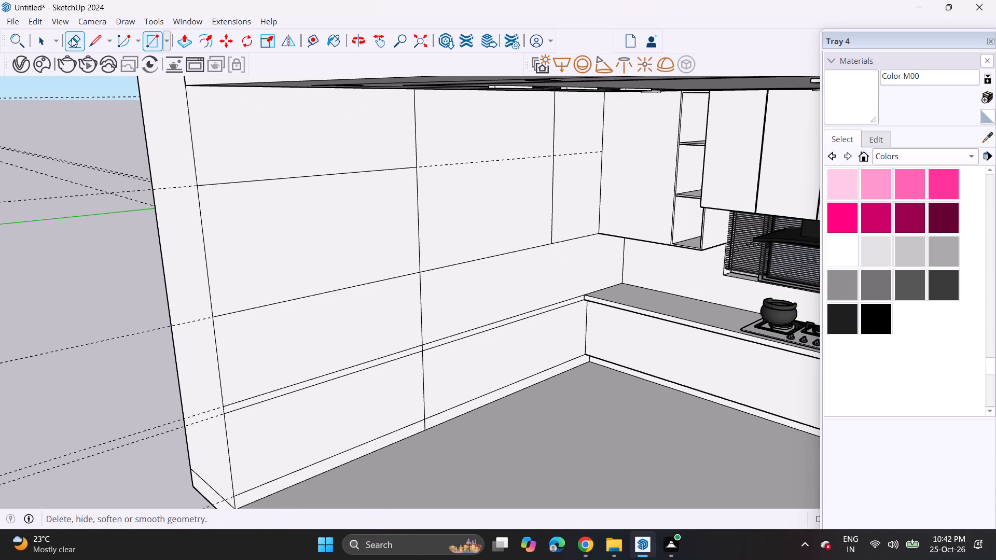
pyautogui.click(72, 38)
pyautogui.moveTo(485, 155); pyautogui.dragTo(485, 174)
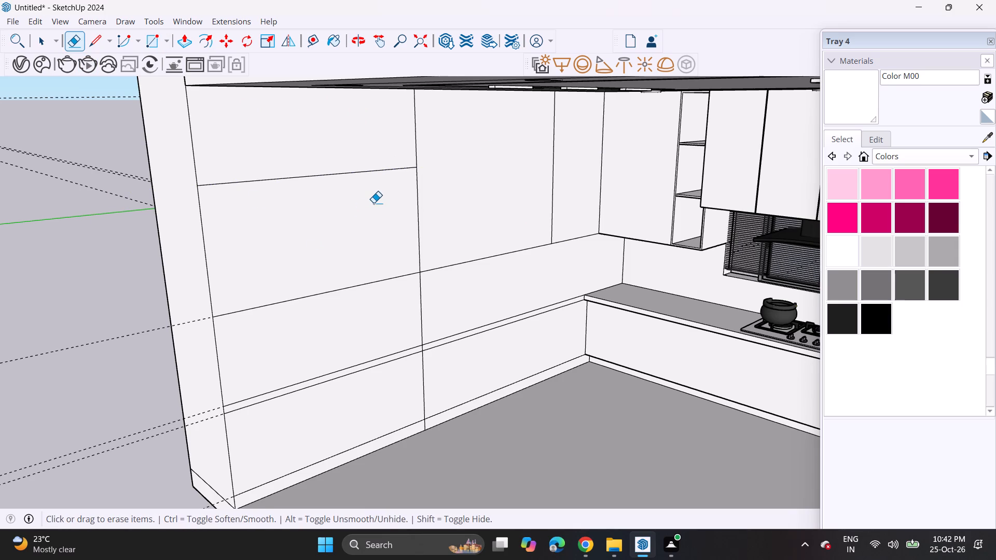
# Offset the outline of the upper side-wall rectangle slightly inward to form a thin frame.
pyautogui.scroll(1, 395, 182)
pyautogui.moveTo(404, 185); pyautogui.dragTo(458, 255, button='middle')
pyautogui.moveTo(447, 235); pyautogui.dragTo(423, 189, button='middle')
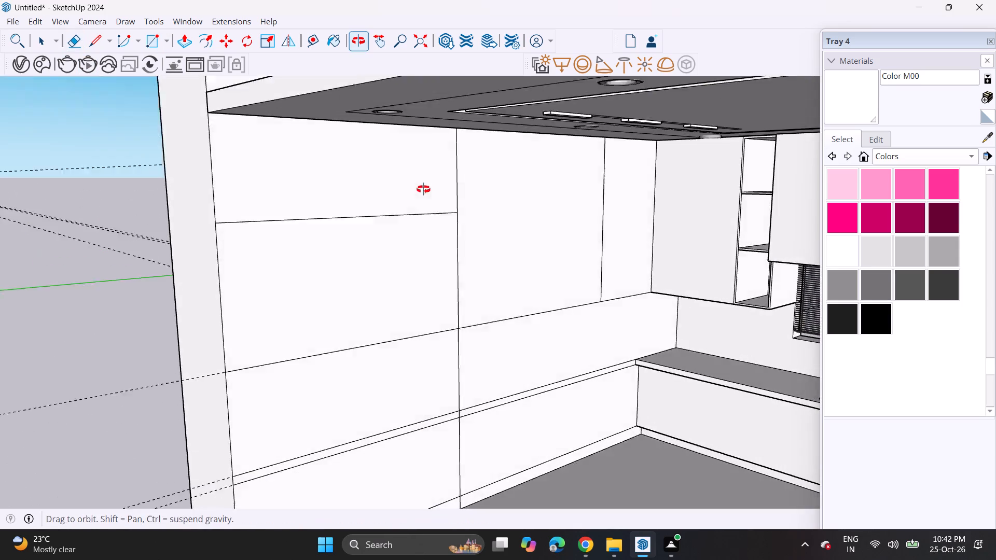
pyautogui.moveTo(423, 189); pyautogui.dragTo(423, 180, button='middle')
pyautogui.keyDown('shift'); pyautogui.scroll(1, 475, 258); pyautogui.keyUp('shift')
pyautogui.keyDown('shift'); pyautogui.moveTo(473, 253); pyautogui.dragTo(428, 205, button='middle'); pyautogui.keyUp('shift')
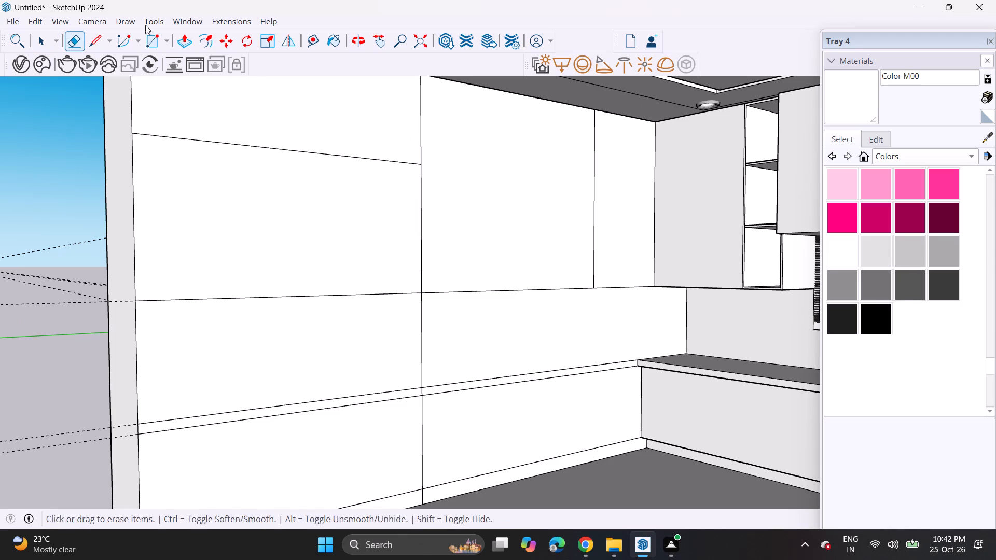
pyautogui.click(199, 44)
pyautogui.click(417, 126)
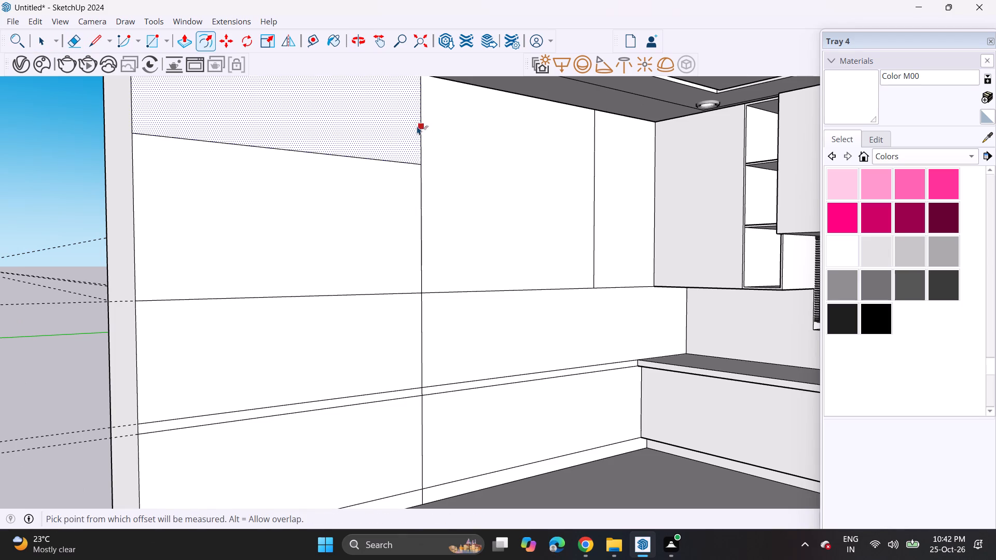
pyautogui.hotkey('ctrl', 'z')
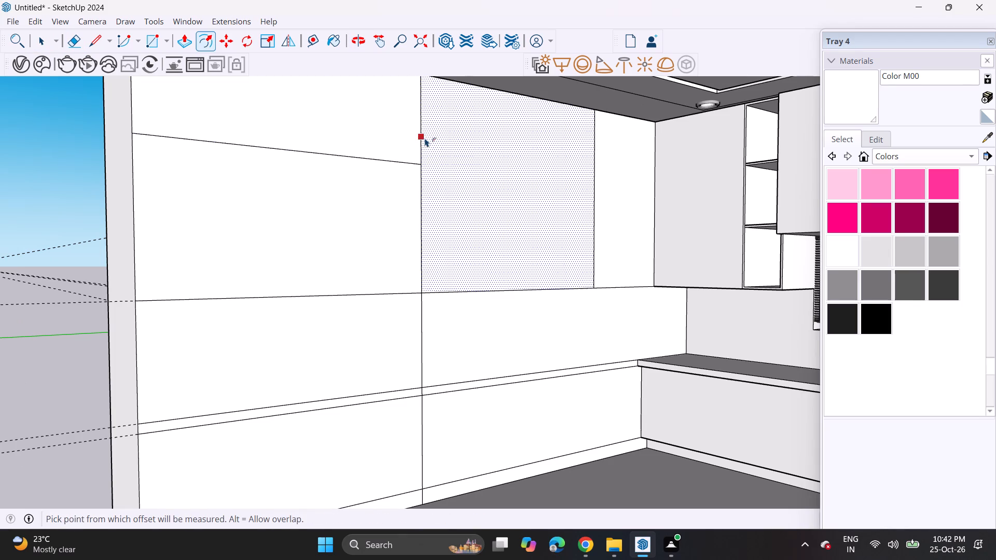
pyautogui.click(425, 138)
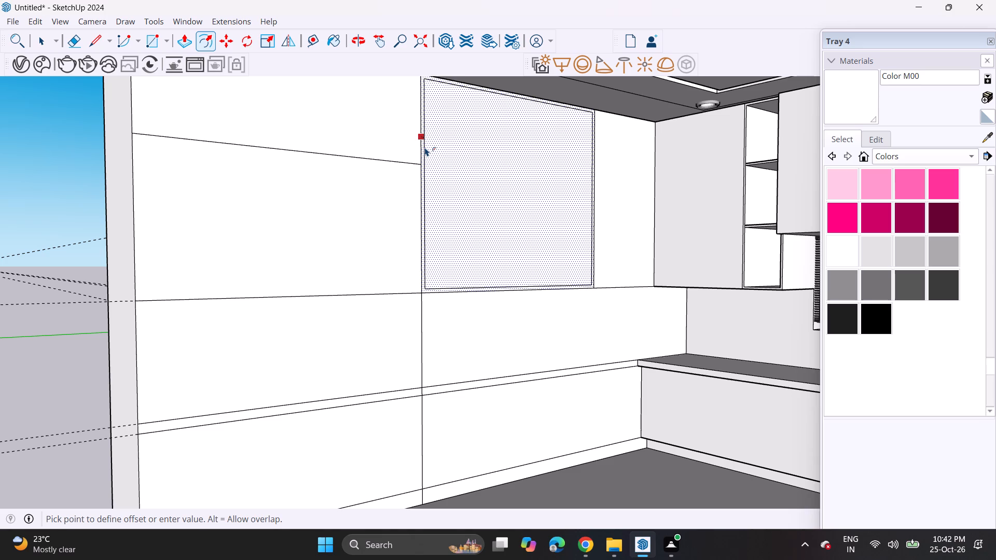
pyautogui.click(425, 147)
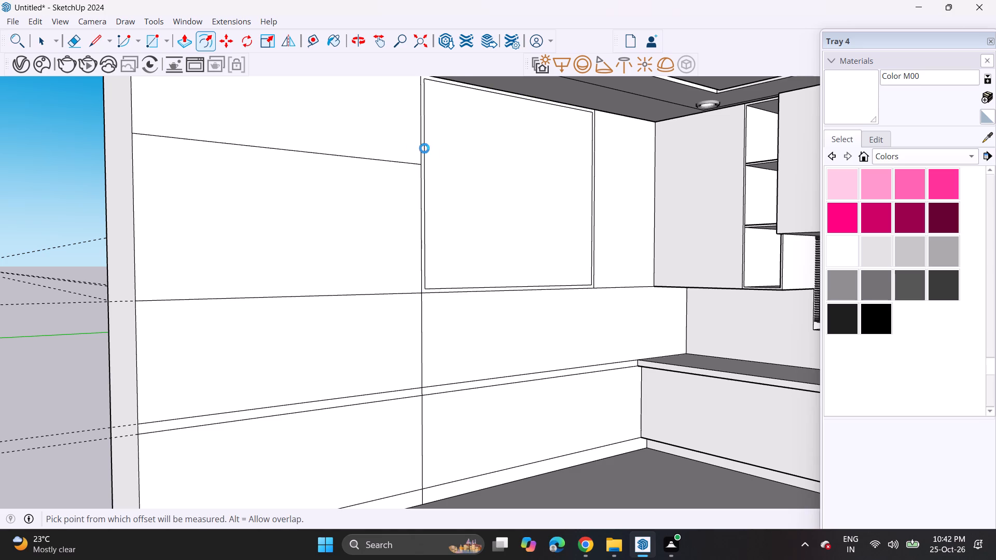
# Push the face inside the thin frame back into the side wall to form an open niche.
pyautogui.click(182, 46)
pyautogui.click(472, 236)
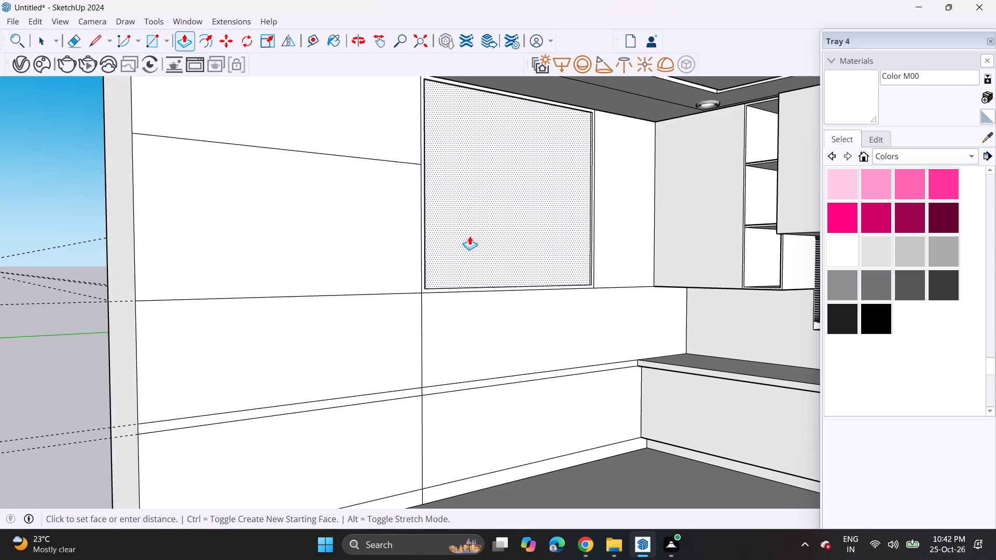
pyautogui.moveTo(431, 239); pyautogui.dragTo(547, 231, button='middle')
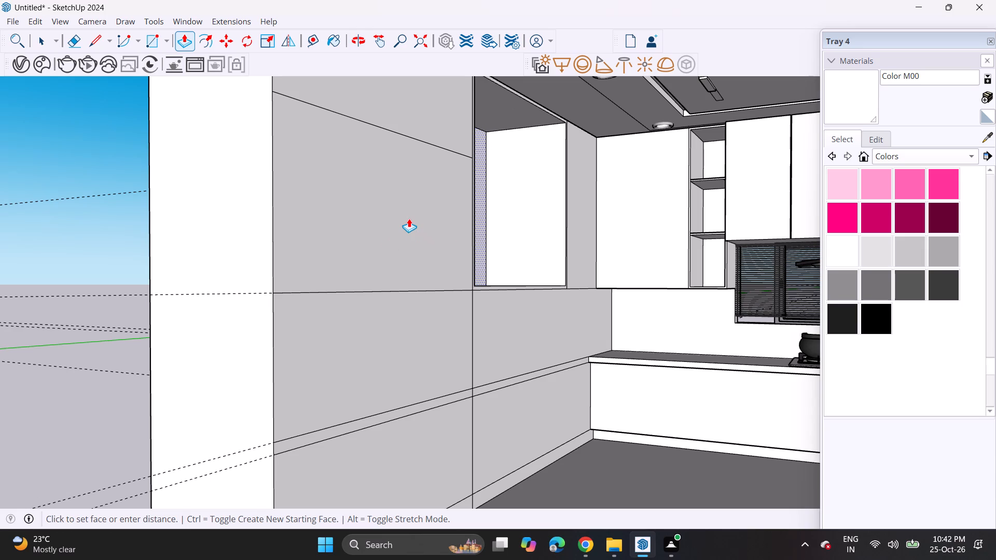
pyautogui.click(409, 218)
# Copy the niche's lower back edge up to its upper back edge and divide the spacing with /3.
pyautogui.moveTo(534, 217); pyautogui.dragTo(447, 242, button='middle')
pyautogui.moveTo(464, 202); pyautogui.dragTo(421, 209, button='middle')
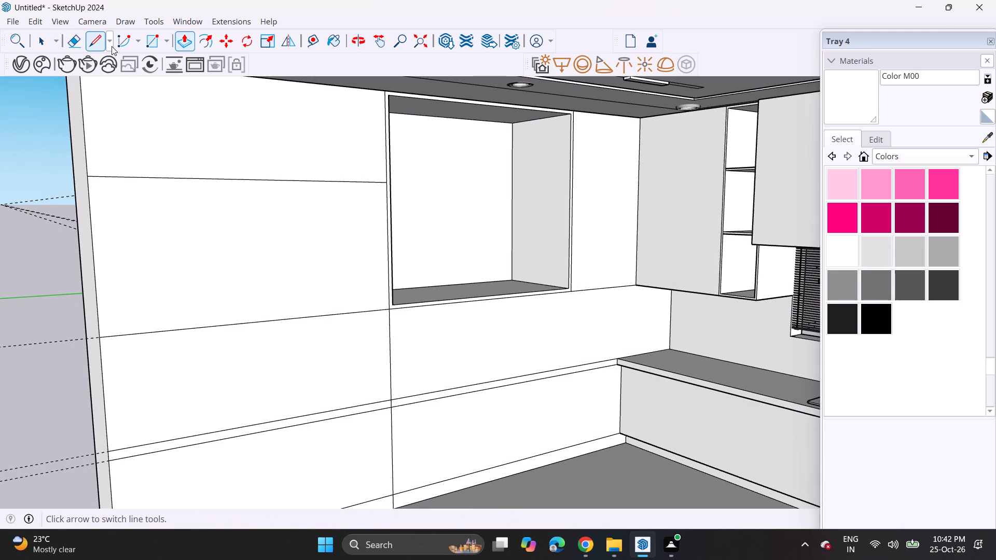
pyautogui.press('space')
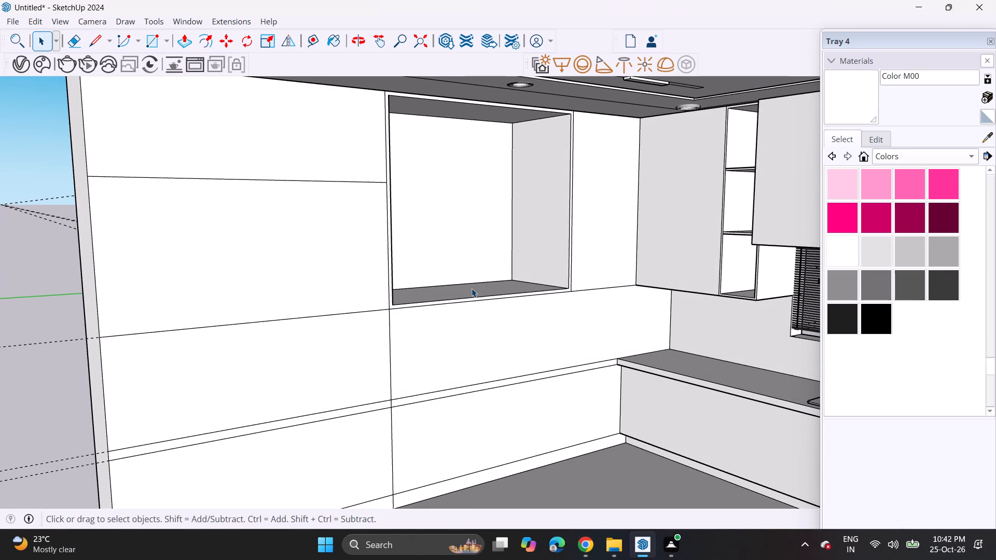
pyautogui.click(474, 283)
pyautogui.scroll(5, 515, 275)
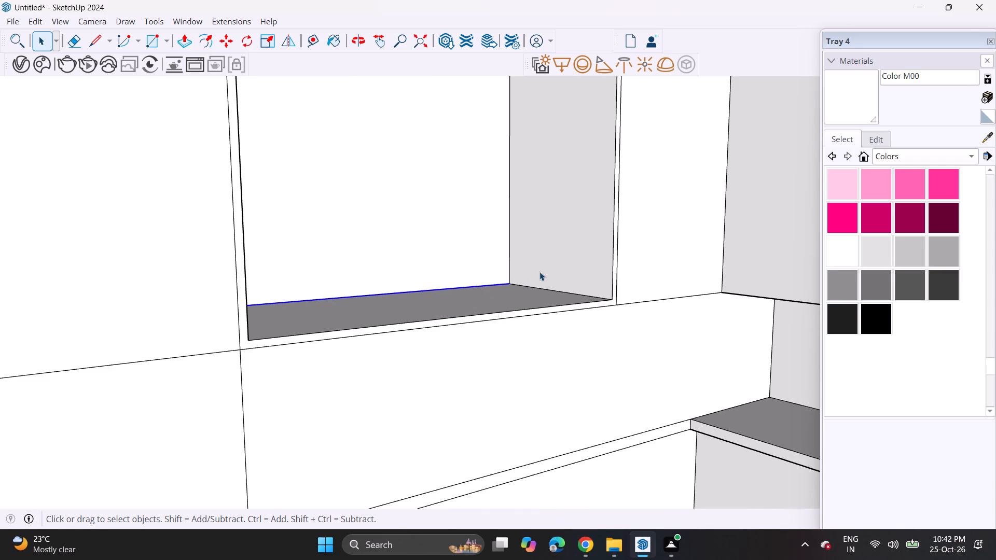
pyautogui.press('m')
pyautogui.click(508, 281)
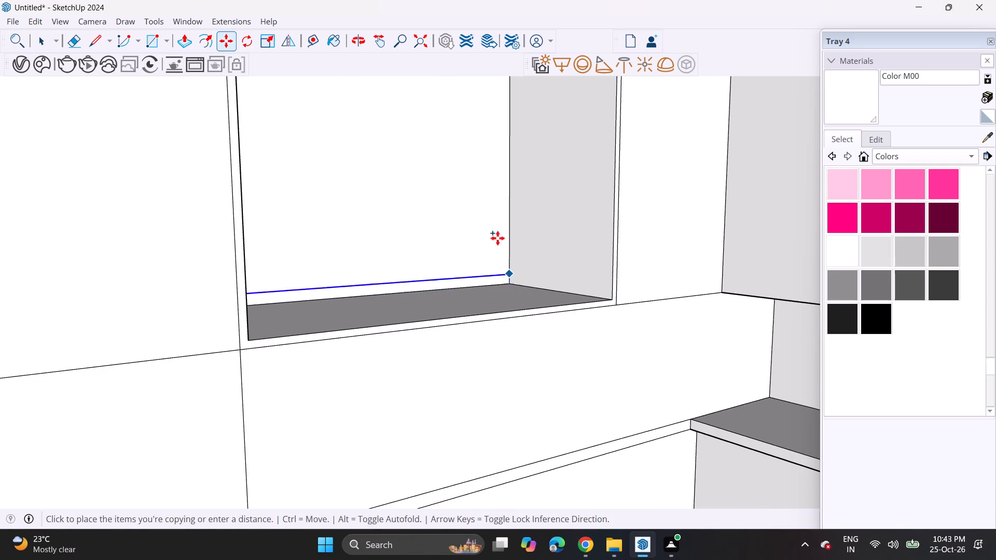
pyautogui.scroll(1, 486, 191)
pyautogui.keyDown('shift'); pyautogui.moveTo(486, 191); pyautogui.dragTo(495, 286, button='middle'); pyautogui.keyUp('shift')
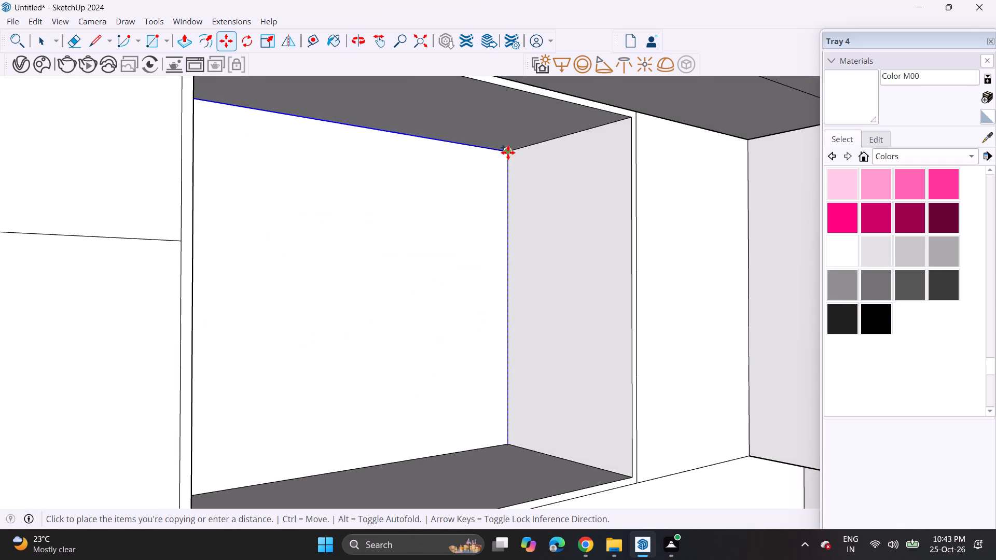
pyautogui.click(508, 152)
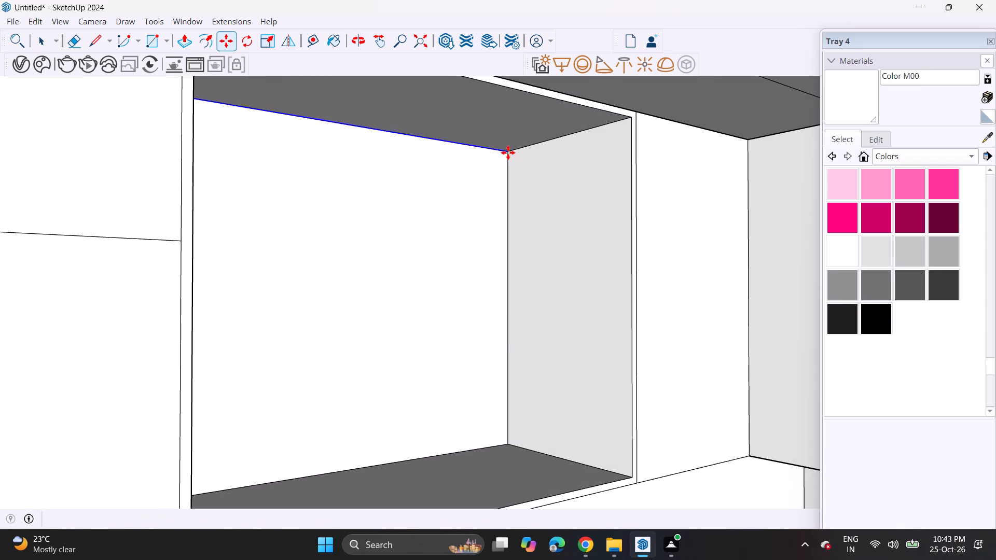
pyautogui.write('/3')
pyautogui.press('Return')
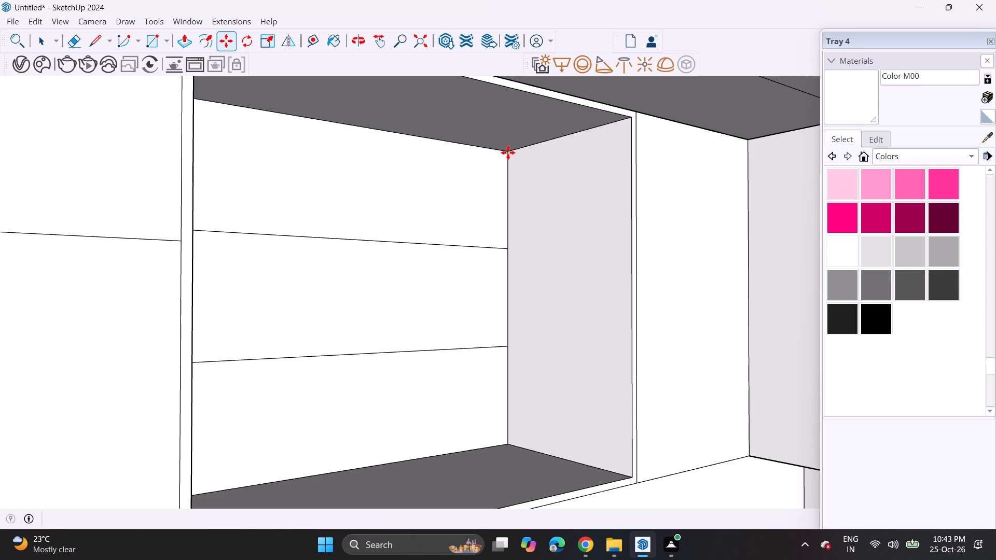
# Copy both dividing lines on the niche's back slightly downward to outline two thin shelves.
pyautogui.press('space')
pyautogui.click(485, 248)
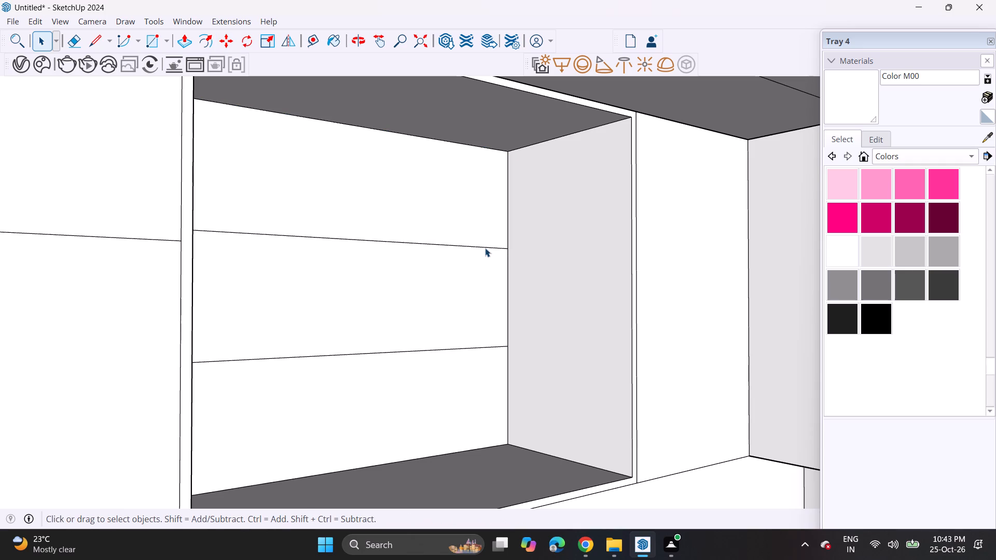
pyautogui.keyDown('ctrl'); pyautogui.click(484, 350); pyautogui.keyUp('ctrl')
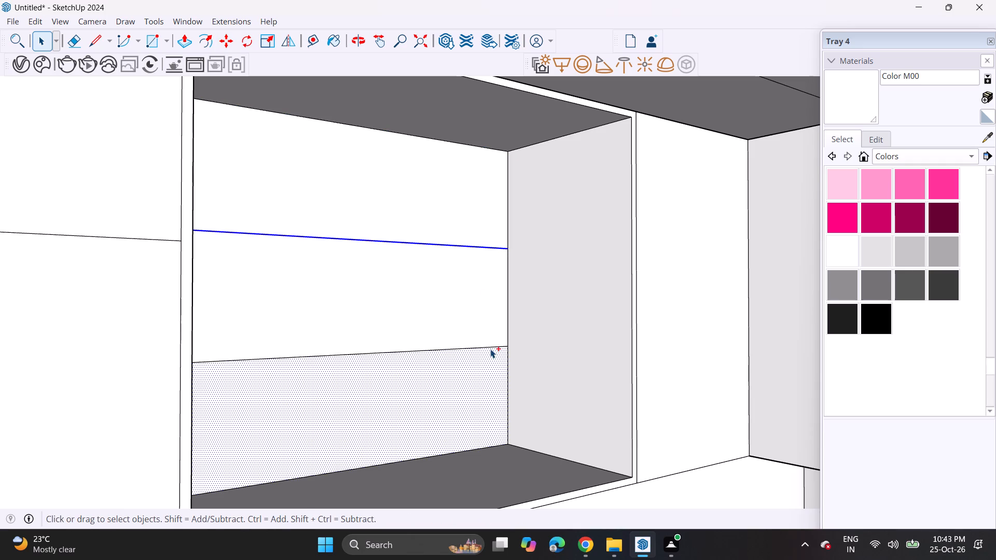
pyautogui.keyDown('ctrl'); pyautogui.click(490, 349); pyautogui.keyUp('ctrl')
pyautogui.keyDown('ctrl'); pyautogui.keyDown('shift'); pyautogui.click(488, 363); pyautogui.keyUp('shift'); pyautogui.keyUp('ctrl')
pyautogui.press('m')
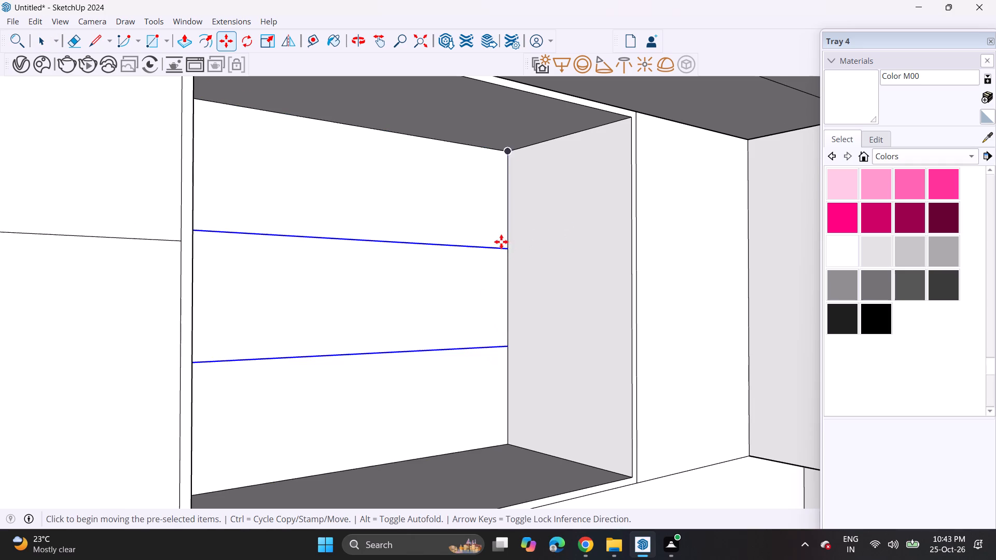
pyautogui.scroll(5, 501, 242)
pyautogui.click(511, 253)
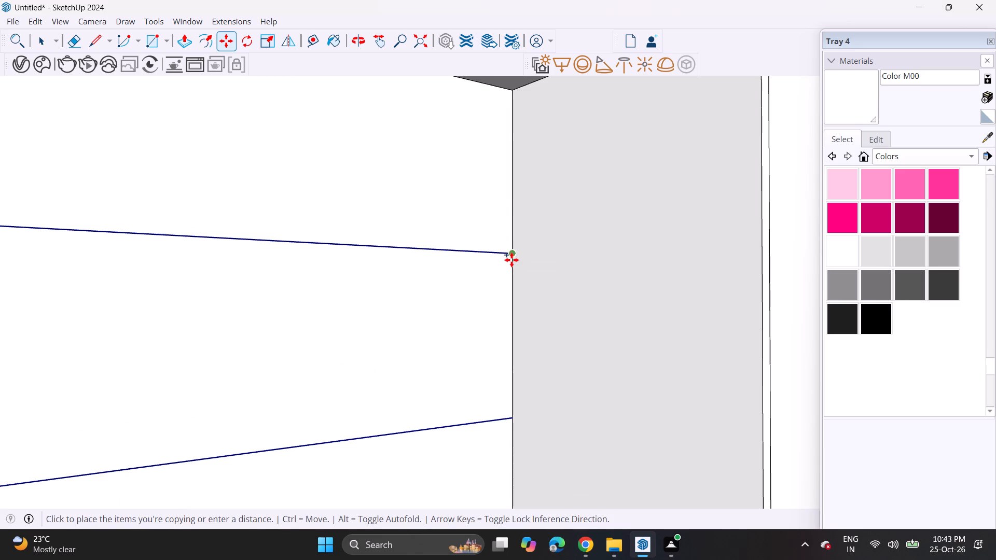
pyautogui.click(511, 263)
# Pull both thin shelf strips from the niche's back out to the front to form two shelves.
pyautogui.scroll(-1, 465, 264)
pyautogui.scroll(1, 463, 265)
pyautogui.scroll(-4, 461, 267)
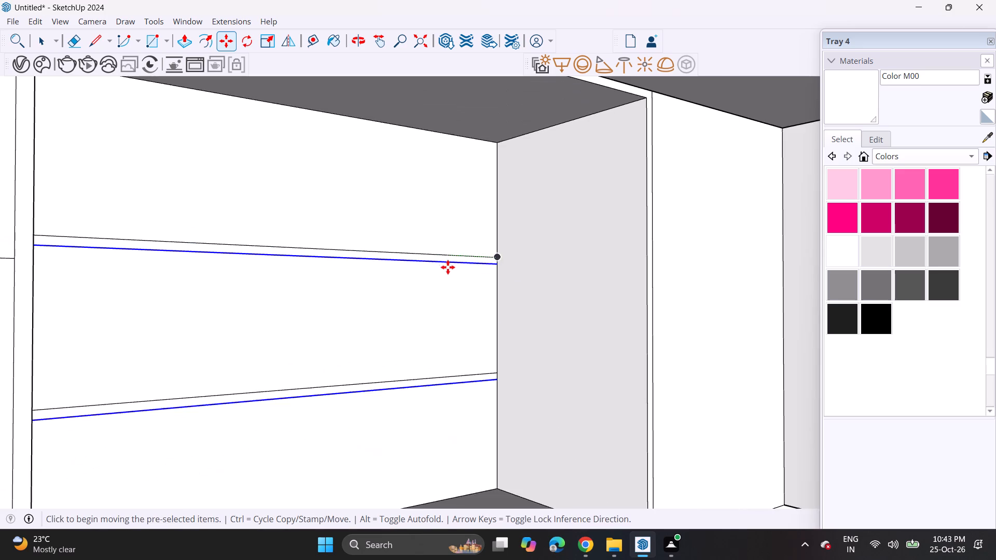
pyautogui.scroll(-5, 419, 331)
pyautogui.keyDown('shift'); pyautogui.moveTo(397, 335); pyautogui.dragTo(445, 301, button='middle'); pyautogui.keyUp('shift')
pyautogui.keyDown('shift'); pyautogui.scroll(1, 445, 301); pyautogui.keyUp('shift')
pyautogui.moveTo(451, 304); pyautogui.dragTo(476, 324, button='middle')
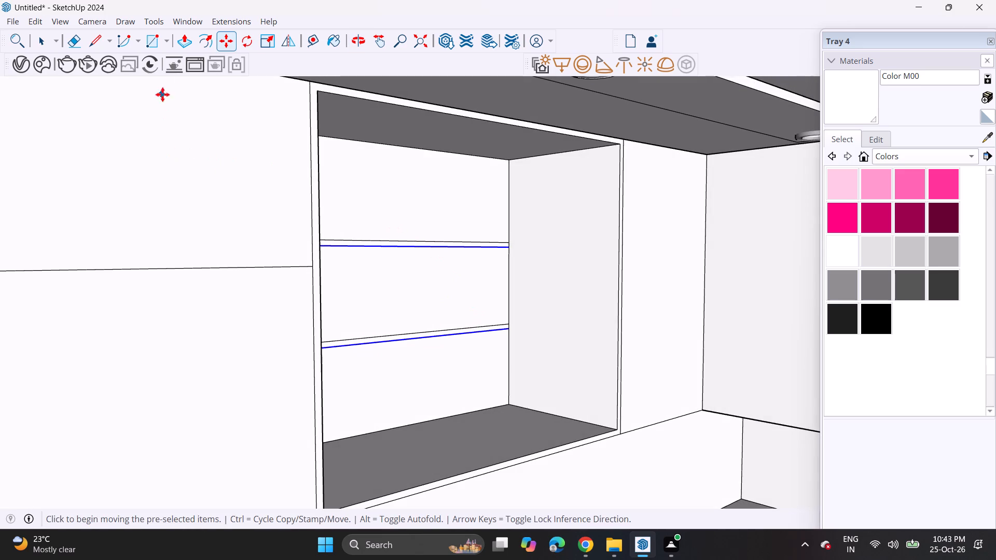
pyautogui.click(185, 37)
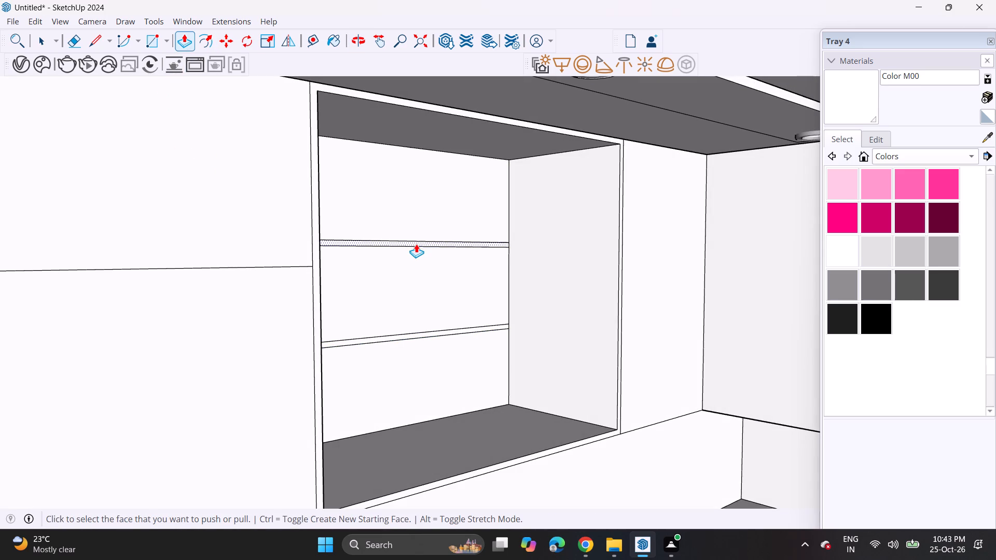
pyautogui.click(416, 244)
pyautogui.click(562, 279)
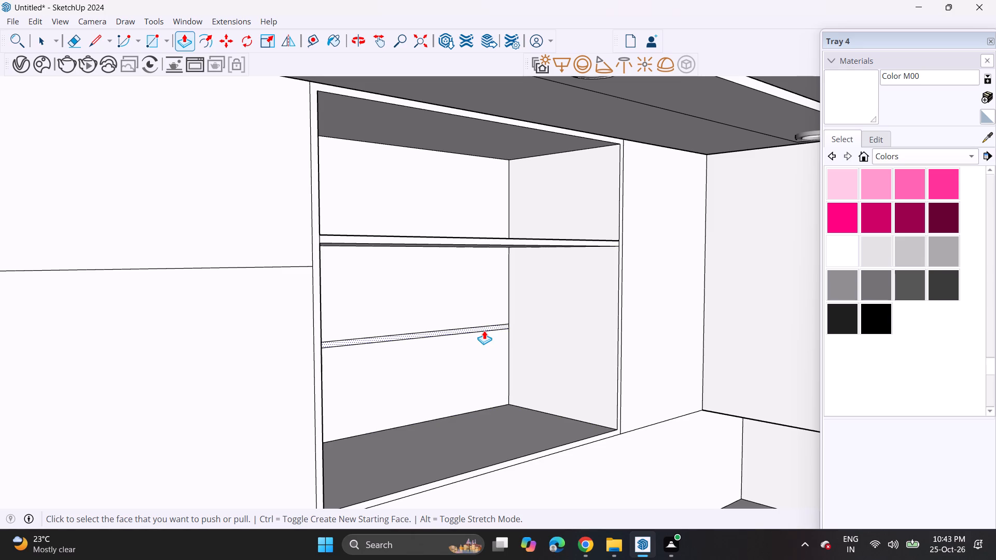
pyautogui.doubleClick(484, 330)
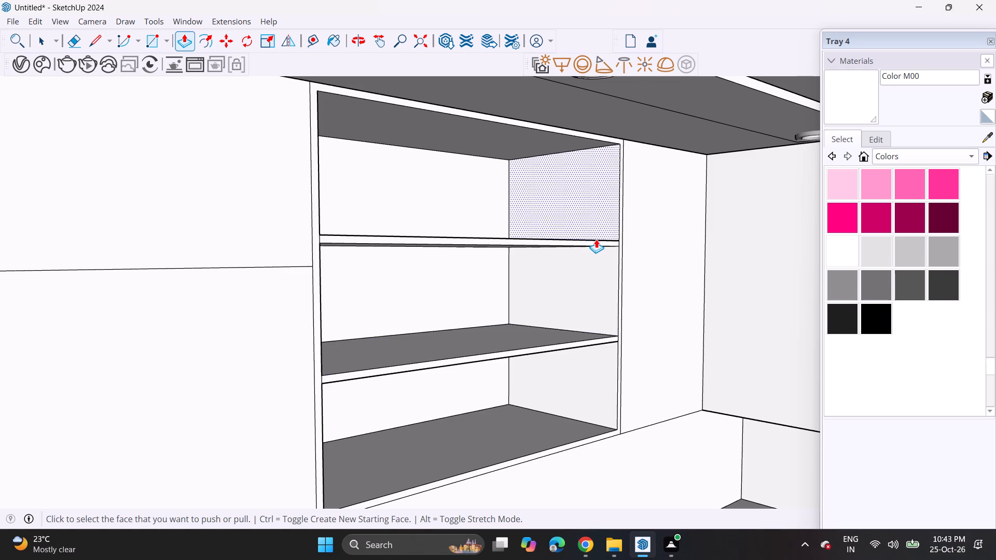
# Undo the extrusions of both niche shelves.
pyautogui.scroll(7, 596, 239)
pyautogui.click(596, 245)
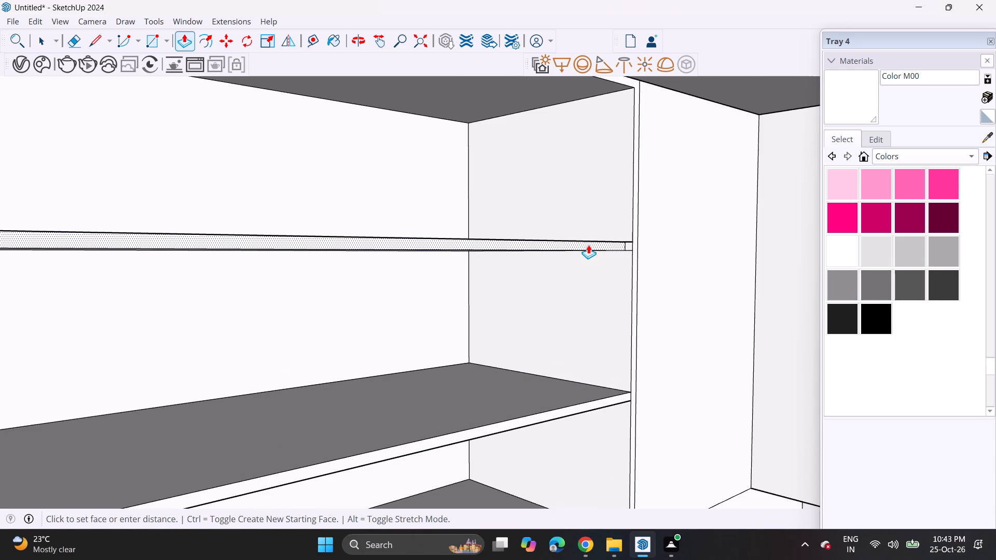
pyautogui.hotkey('ctrl', 'z')
pyautogui.hotkey('ctrl', 'z')
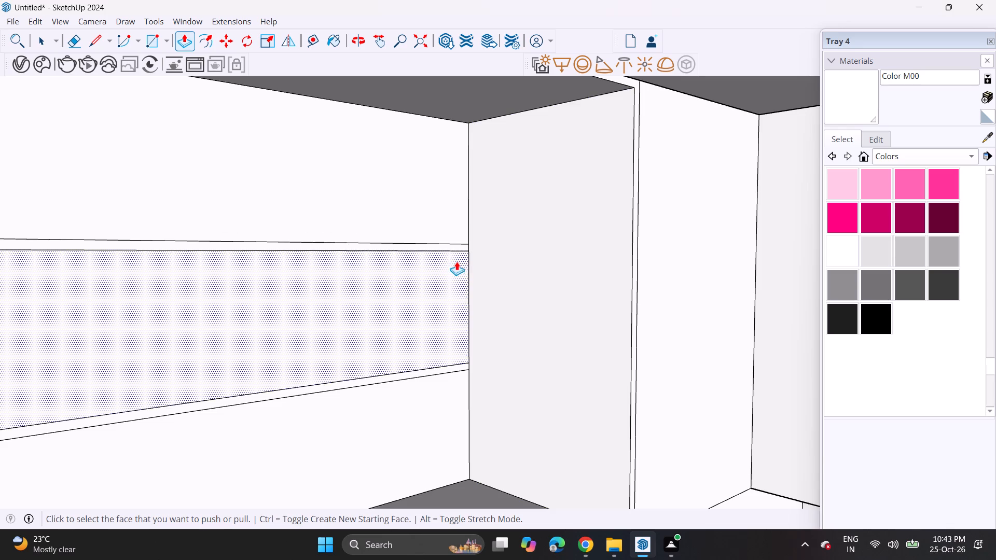
# Pull both thin strips on the niche's back outward by equal depth into shelves set slightly behind the niche's front.
pyautogui.click(443, 248)
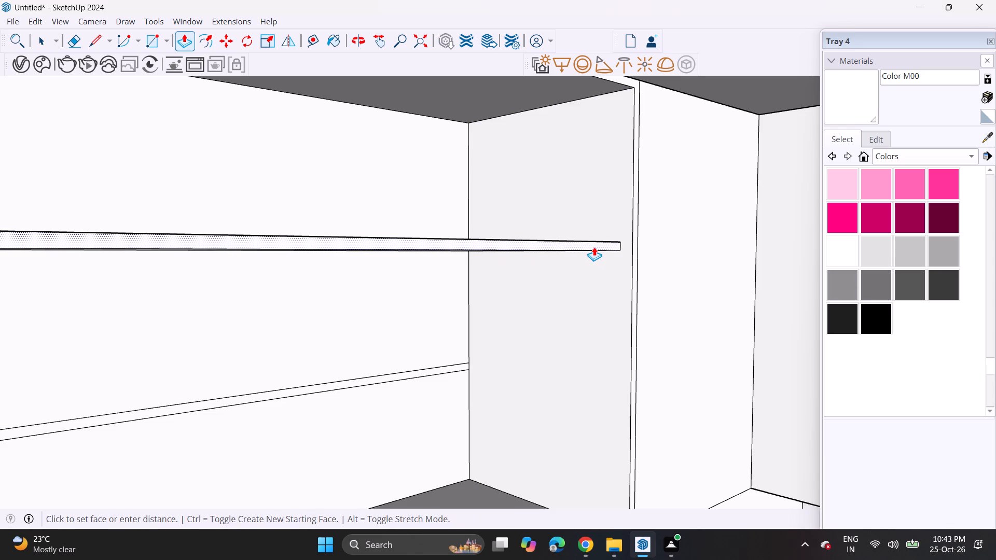
pyautogui.click(595, 247)
pyautogui.doubleClick(430, 371)
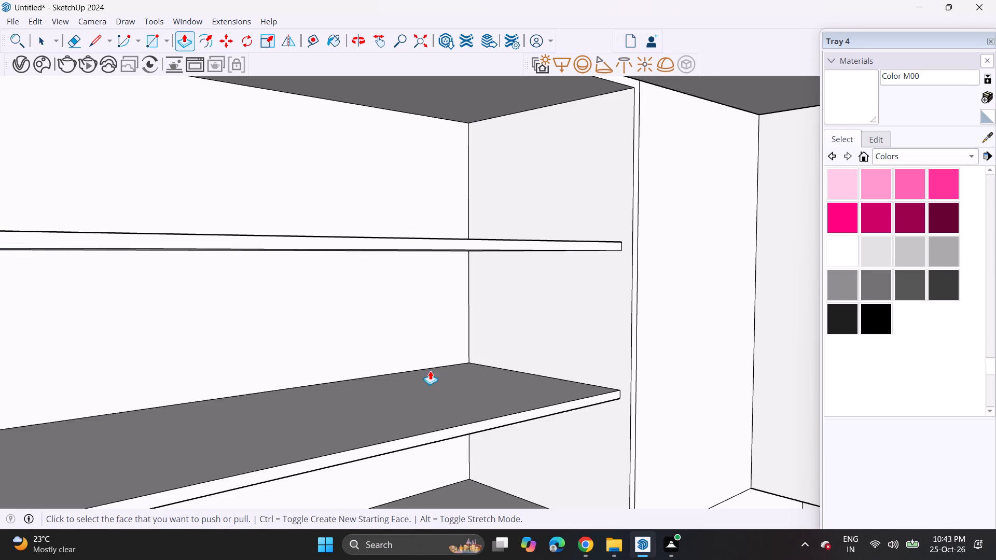
# Copy the thin frame face around the niche opening out to empty space outside the room.
pyautogui.scroll(-4, 473, 341)
pyautogui.scroll(1, 476, 342)
pyautogui.scroll(-1, 476, 342)
pyautogui.keyDown('shift'); pyautogui.moveTo(499, 327); pyautogui.dragTo(519, 285, button='middle'); pyautogui.keyUp('shift')
pyautogui.scroll(1, 519, 285)
pyautogui.scroll(-3, 520, 302)
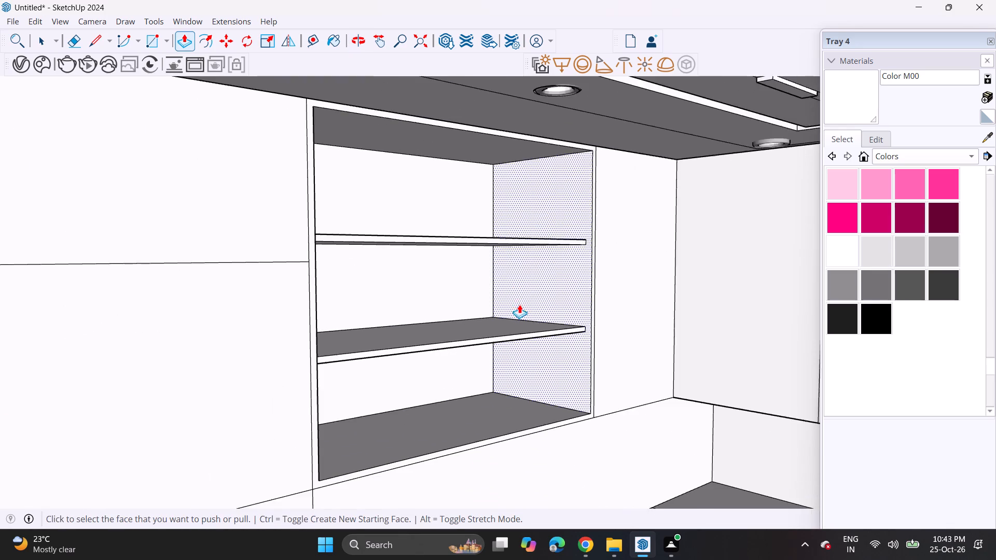
pyautogui.moveTo(536, 325); pyautogui.dragTo(535, 333, button='middle')
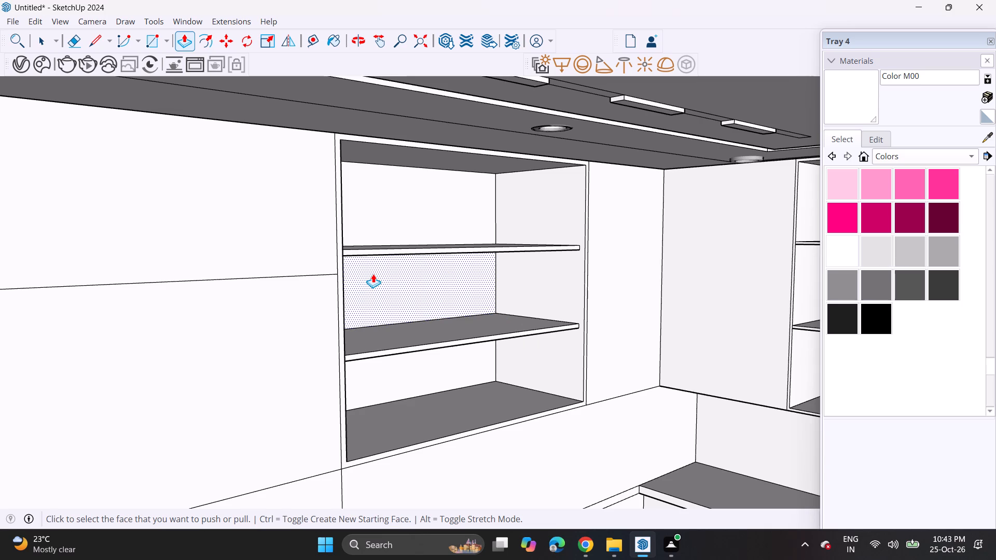
pyautogui.press('space')
pyautogui.doubleClick(340, 265)
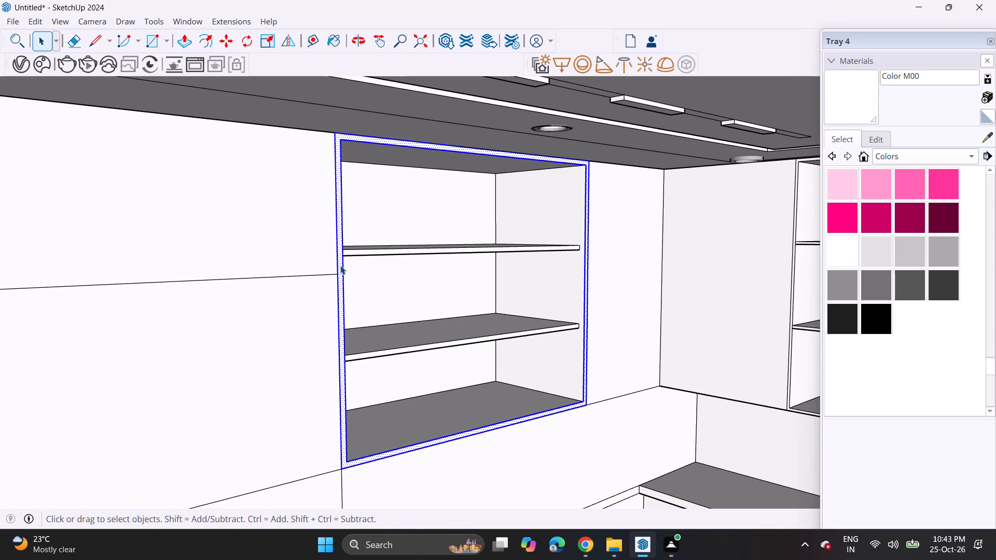
pyautogui.press('m')
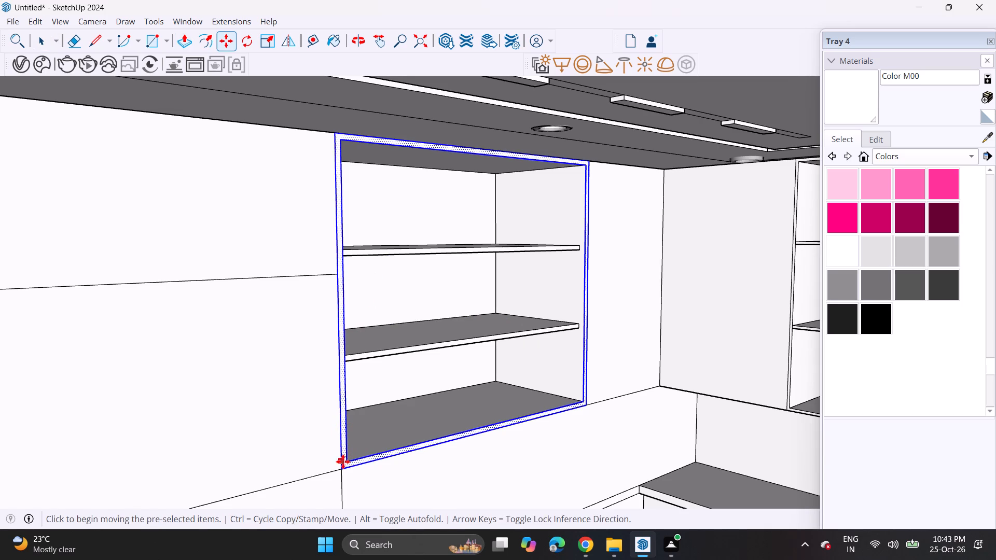
pyautogui.click(340, 466)
pyautogui.scroll(-2, 241, 391)
pyautogui.scroll(1, 240, 391)
pyautogui.scroll(-6, 239, 391)
pyautogui.keyDown('shift'); pyautogui.moveTo(229, 375); pyautogui.dragTo(575, 250, button='middle'); pyautogui.keyUp('shift')
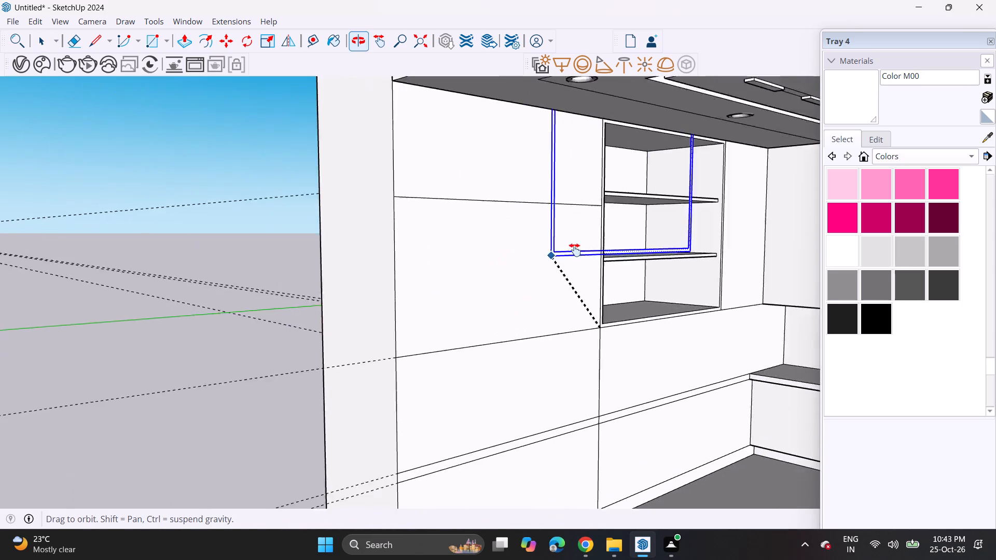
pyautogui.keyDown('shift'); pyautogui.moveTo(575, 250); pyautogui.dragTo(619, 236, button='middle'); pyautogui.keyUp('shift')
pyautogui.scroll(-15, 112, 285)
pyautogui.scroll(1, 115, 325)
pyautogui.scroll(-4, 117, 332)
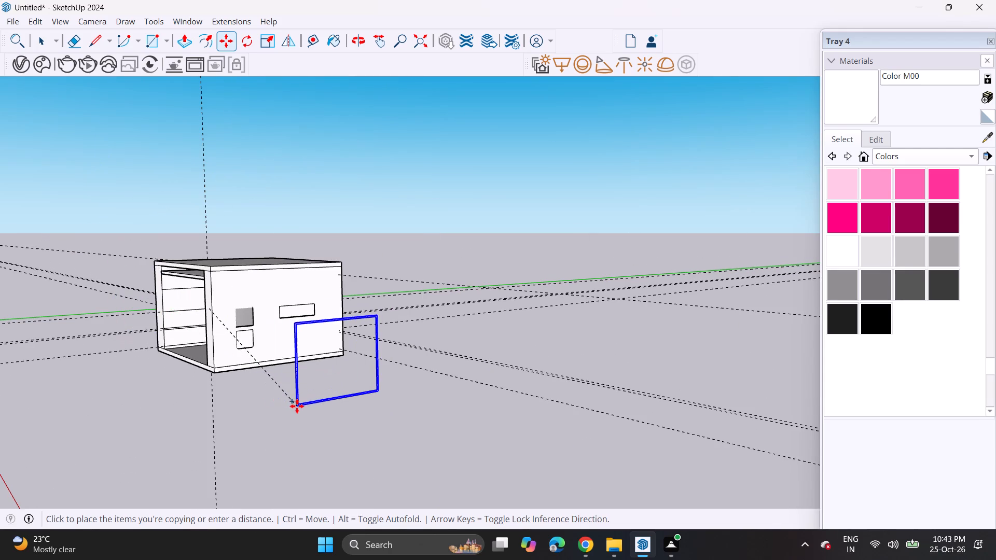
pyautogui.click(297, 406)
# Extrude the copied frame face slightly to give the frame thickness.
pyautogui.moveTo(360, 390); pyautogui.dragTo(232, 386, button='middle')
pyautogui.scroll(1, 307, 396)
pyautogui.keyDown('shift'); pyautogui.moveTo(141, 347); pyautogui.dragTo(310, 343, button='middle'); pyautogui.keyUp('shift')
pyautogui.keyDown('shift'); pyautogui.scroll(1, 141, 347); pyautogui.keyUp('shift')
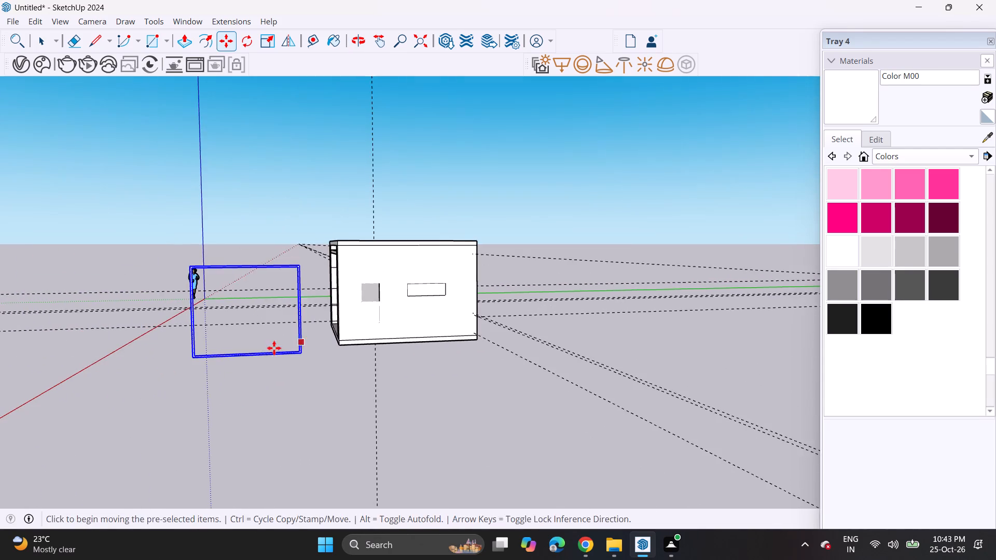
pyautogui.moveTo(269, 347); pyautogui.dragTo(413, 372, button='middle')
pyautogui.keyDown('shift'); pyautogui.moveTo(361, 332); pyautogui.dragTo(247, 306, button='middle'); pyautogui.keyUp('shift')
pyautogui.moveTo(257, 302); pyautogui.dragTo(384, 311, button='middle')
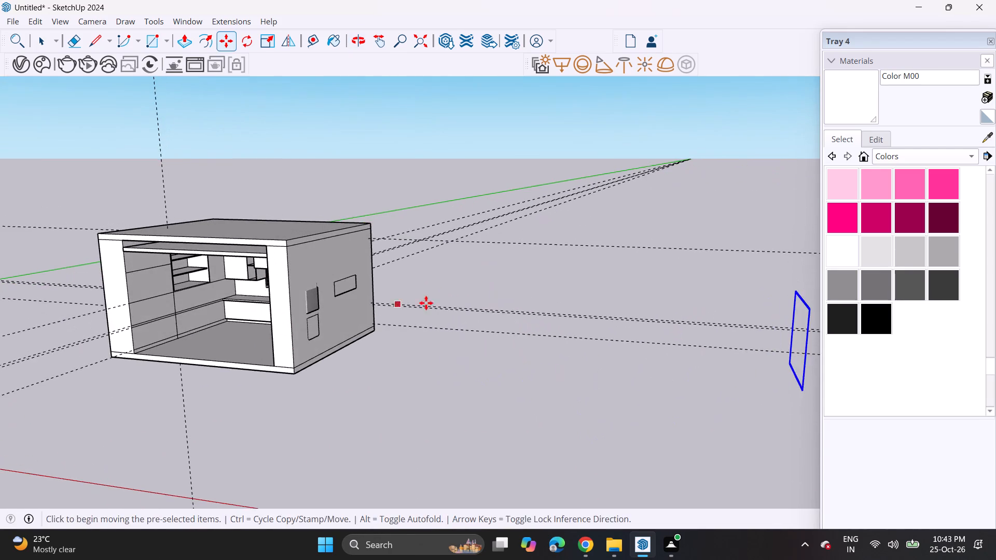
pyautogui.keyDown('shift'); pyautogui.moveTo(452, 306); pyautogui.dragTo(271, 260, button='middle'); pyautogui.keyUp('shift')
pyautogui.click(185, 32)
pyautogui.scroll(1, 503, 325)
pyautogui.moveTo(503, 325); pyautogui.dragTo(546, 325, button='middle')
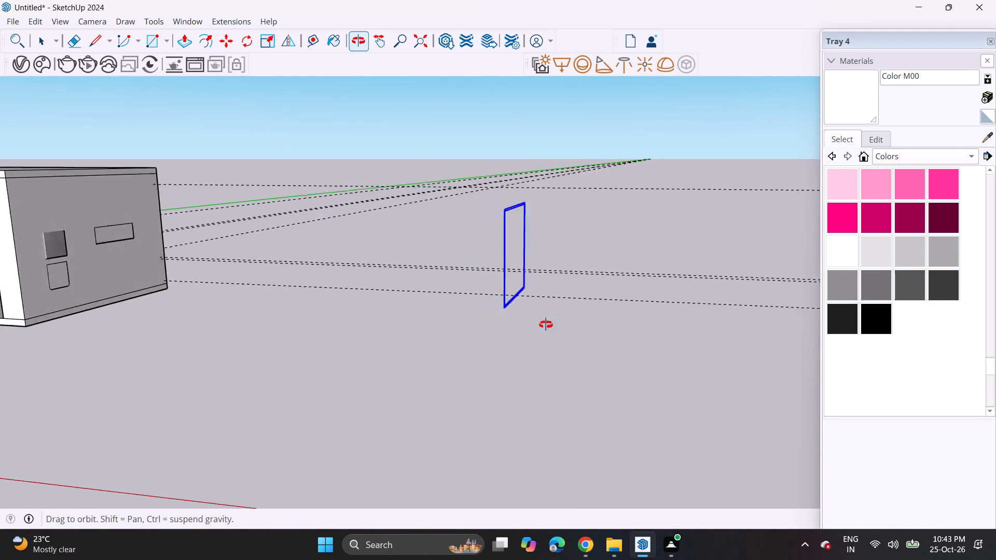
pyautogui.moveTo(546, 325); pyautogui.dragTo(567, 331, button='middle')
pyautogui.scroll(5, 631, 269)
pyautogui.scroll(3, 574, 340)
pyautogui.scroll(-1, 574, 340)
pyautogui.scroll(2, 574, 340)
pyautogui.press('Escape')
pyautogui.scroll(3, 592, 358)
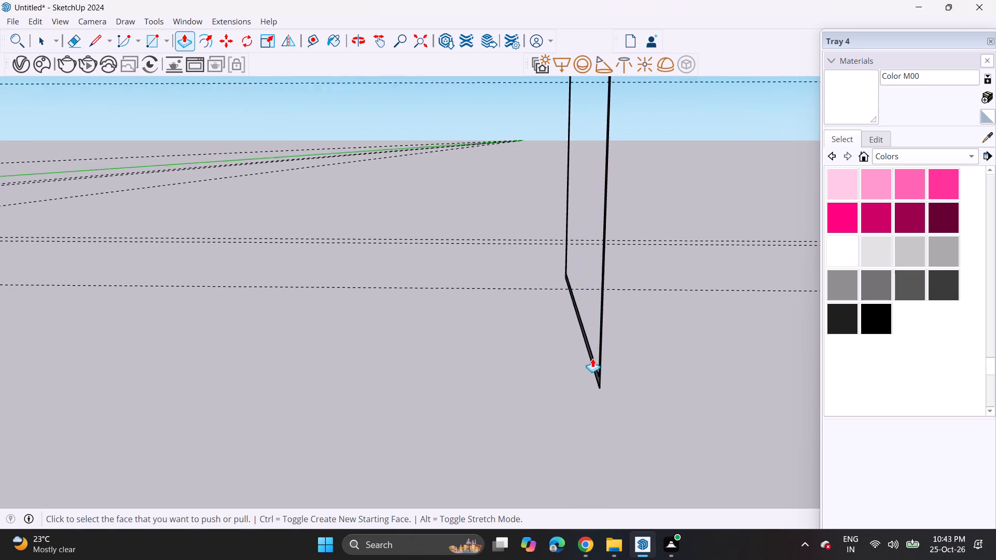
pyautogui.scroll(2, 592, 358)
pyautogui.scroll(-1, 591, 363)
pyautogui.scroll(3, 591, 363)
pyautogui.click(600, 383)
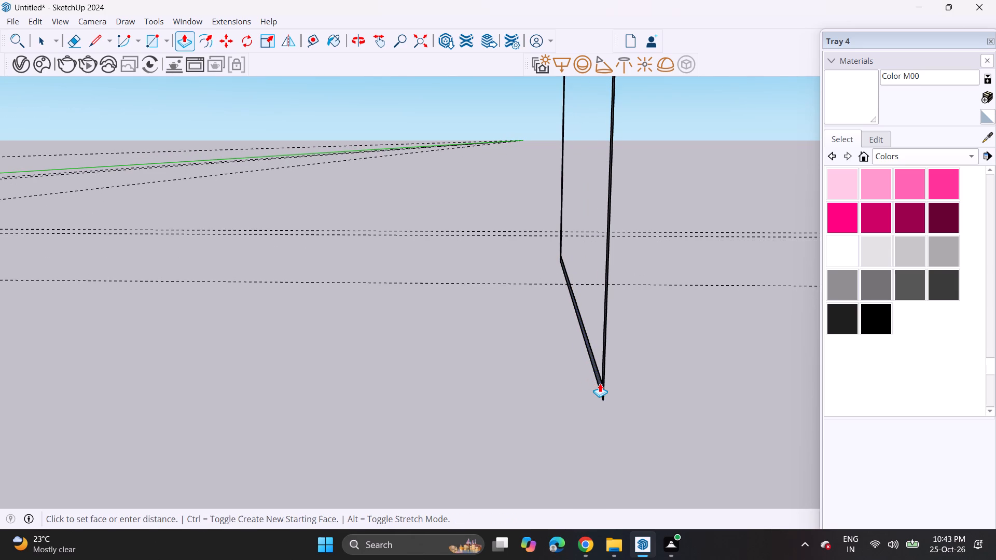
pyautogui.click(592, 384)
# Pull the copied frame's face out further to make the frame thicker.
pyautogui.moveTo(643, 279); pyautogui.dragTo(356, 314, button='middle')
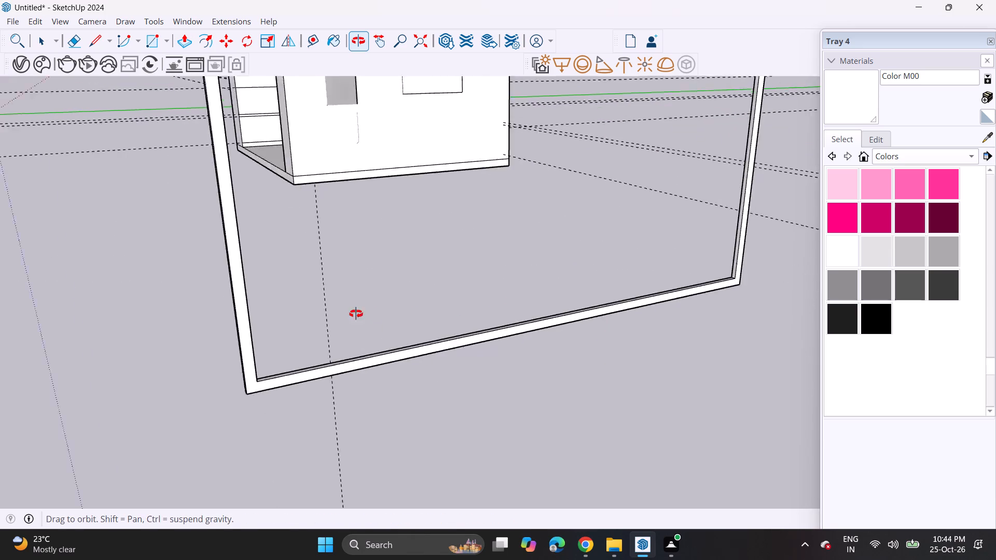
pyautogui.moveTo(356, 314); pyautogui.dragTo(292, 306, button='middle')
pyautogui.scroll(1, 276, 306)
pyautogui.scroll(-7, 257, 335)
pyautogui.moveTo(378, 336); pyautogui.dragTo(401, 385, button='middle')
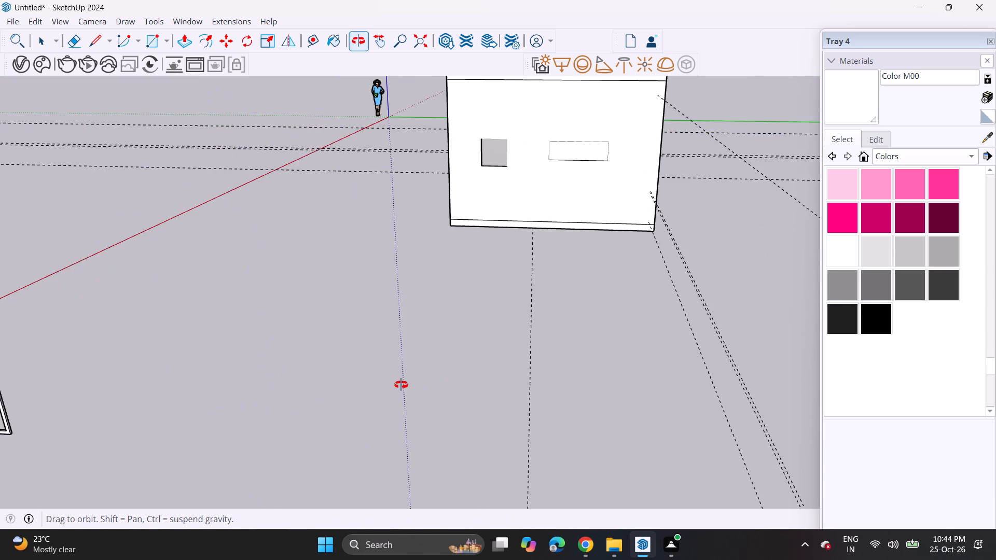
pyautogui.moveTo(401, 385); pyautogui.dragTo(467, 356, button='middle')
pyautogui.keyDown('shift'); pyautogui.moveTo(272, 328); pyautogui.dragTo(411, 456, button='middle'); pyautogui.keyUp('shift')
pyautogui.moveTo(367, 417); pyautogui.dragTo(341, 432, button='middle')
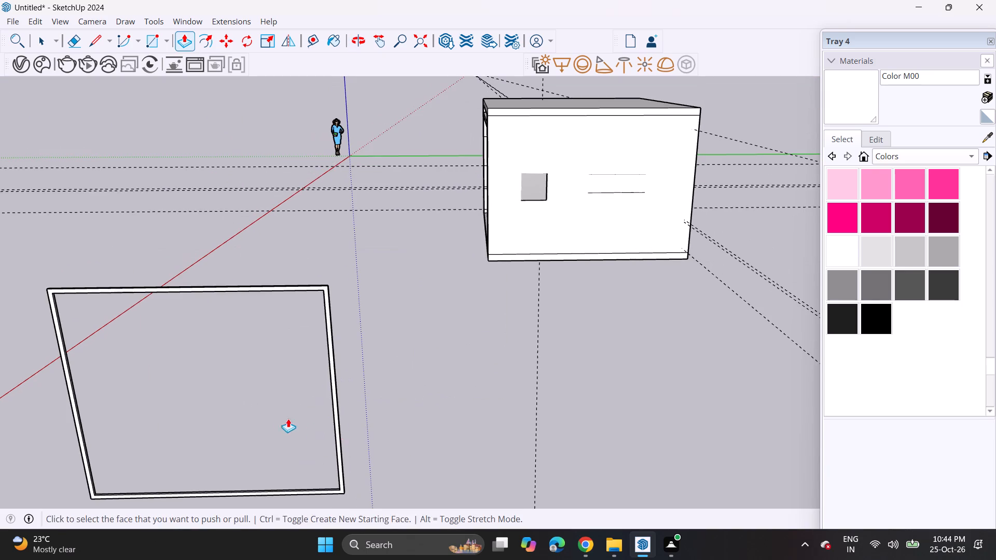
pyautogui.keyDown('shift'); pyautogui.moveTo(293, 416); pyautogui.dragTo(432, 310, button='middle'); pyautogui.keyUp('shift')
pyautogui.keyDown('shift'); pyautogui.scroll(1, 432, 310); pyautogui.keyUp('shift')
pyautogui.moveTo(409, 320); pyautogui.dragTo(394, 366, button='middle')
pyautogui.keyDown('shift'); pyautogui.moveTo(295, 414); pyautogui.dragTo(492, 162, button='middle'); pyautogui.keyUp('shift')
pyautogui.keyDown('shift'); pyautogui.scroll(1, 302, 409); pyautogui.keyUp('shift')
pyautogui.scroll(-6, 439, 329)
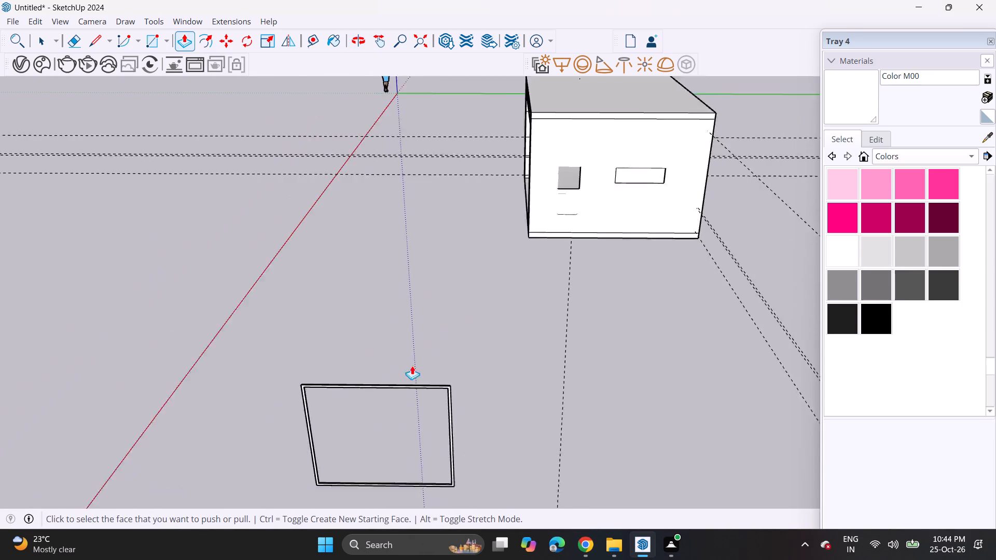
pyautogui.scroll(-1, 412, 366)
pyautogui.moveTo(383, 409); pyautogui.dragTo(410, 271, button='middle')
pyautogui.moveTo(393, 317); pyautogui.dragTo(395, 361, button='middle')
pyautogui.scroll(5, 402, 413)
pyautogui.keyDown('shift'); pyautogui.moveTo(434, 455); pyautogui.dragTo(426, 360, button='middle'); pyautogui.keyUp('shift')
pyautogui.keyDown('shift'); pyautogui.scroll(1, 437, 455); pyautogui.keyUp('shift')
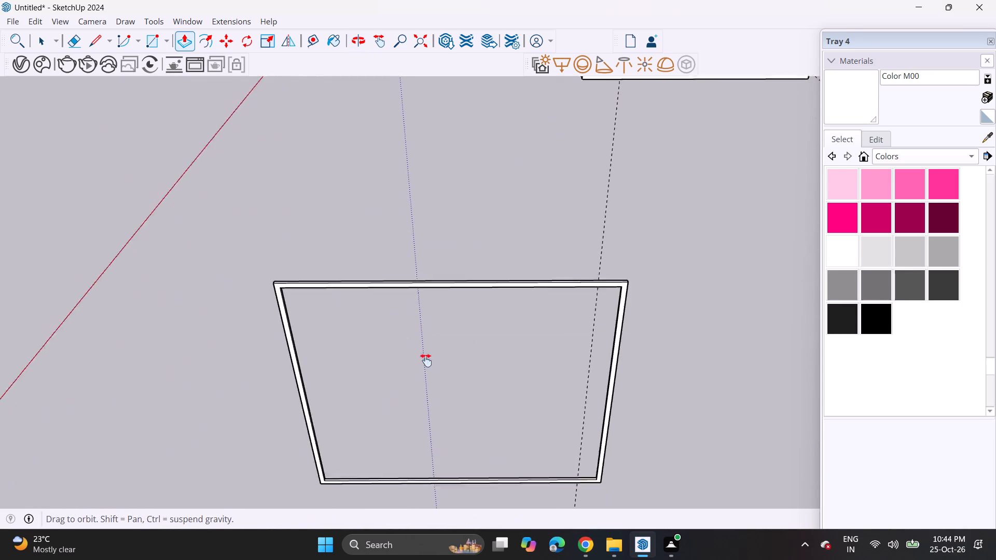
pyautogui.keyDown('shift'); pyautogui.moveTo(426, 360); pyautogui.dragTo(420, 296, button='middle'); pyautogui.keyUp('shift')
pyautogui.scroll(-1, 429, 174)
pyautogui.moveTo(452, 390); pyautogui.dragTo(445, 344, button='middle')
pyautogui.keyDown('shift'); pyautogui.scroll(1, 445, 345); pyautogui.keyUp('shift')
pyautogui.moveTo(420, 355); pyautogui.dragTo(426, 410, button='middle')
pyautogui.scroll(6, 445, 339)
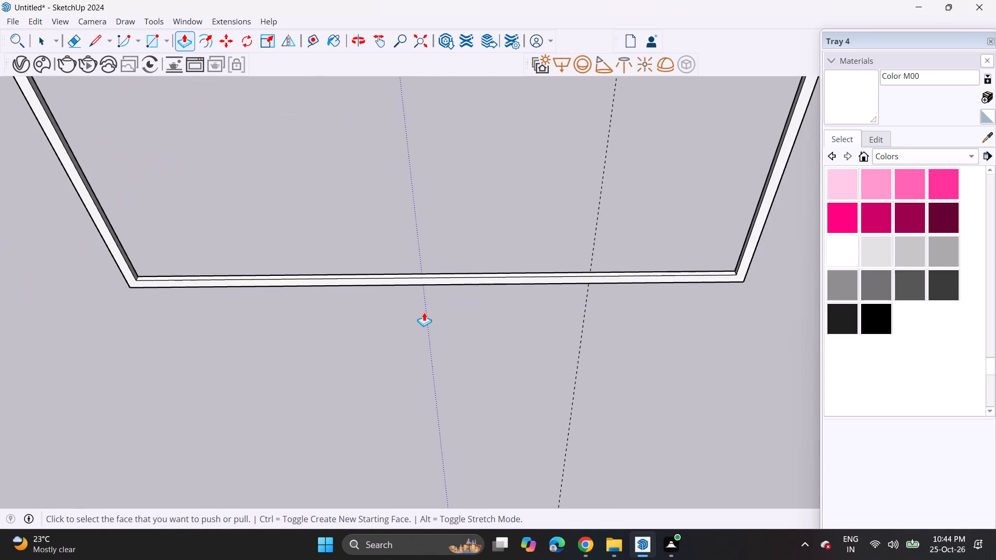
pyautogui.click(420, 283)
pyautogui.click(416, 288)
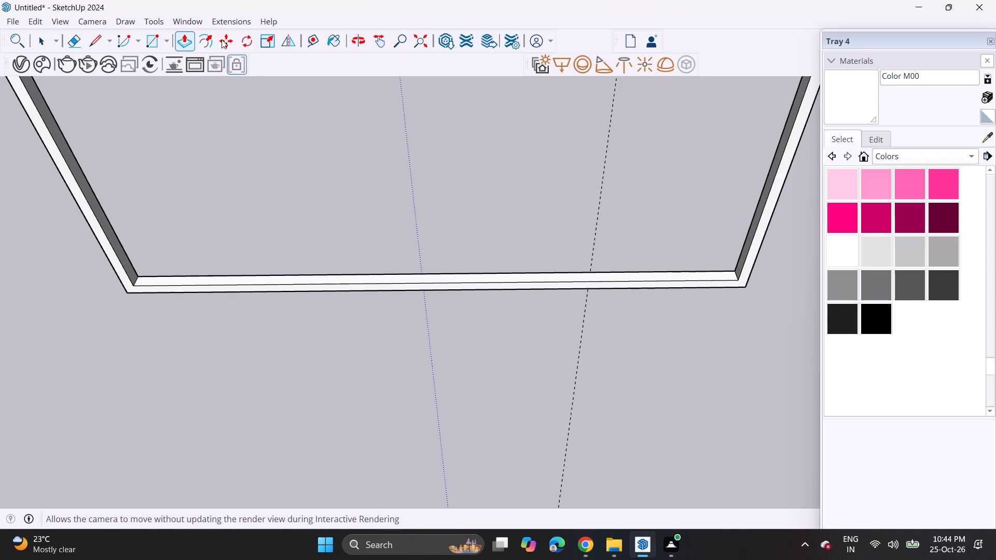
# Draw a small rectangle across the inner face of the frame's bottom rail, near its middle.
pyautogui.click(148, 43)
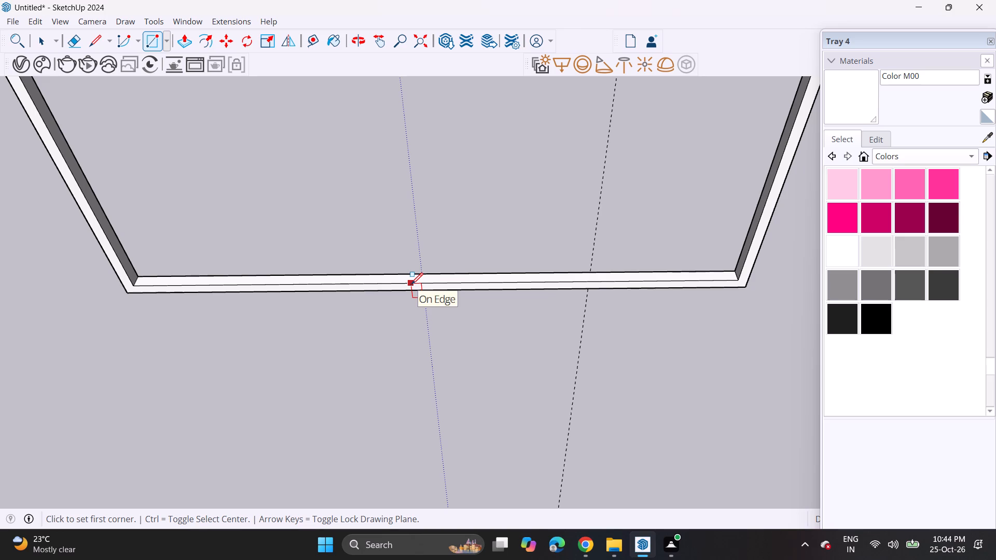
pyautogui.click(414, 284)
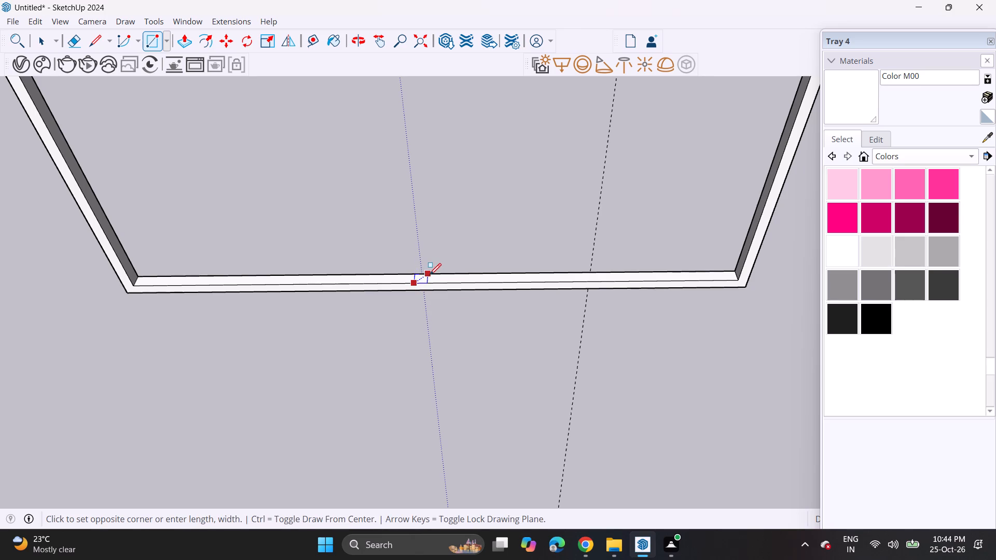
pyautogui.click(430, 275)
# Extrude the small rectangle up to the frame's top rail to form a vertical divider.
pyautogui.click(187, 34)
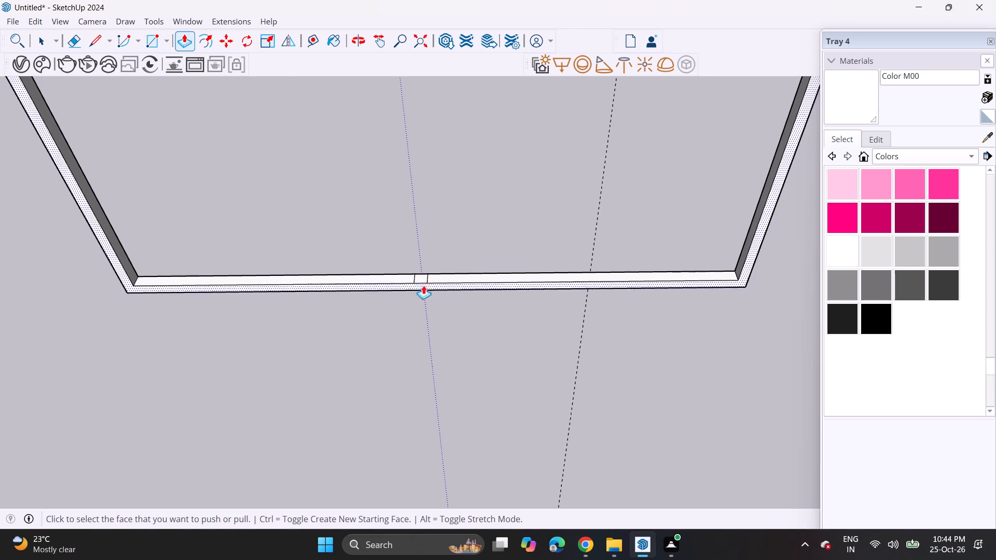
pyautogui.click(425, 278)
pyautogui.scroll(1, 419, 214)
pyautogui.scroll(-8, 419, 214)
pyautogui.moveTo(416, 214); pyautogui.dragTo(448, 227, button='middle')
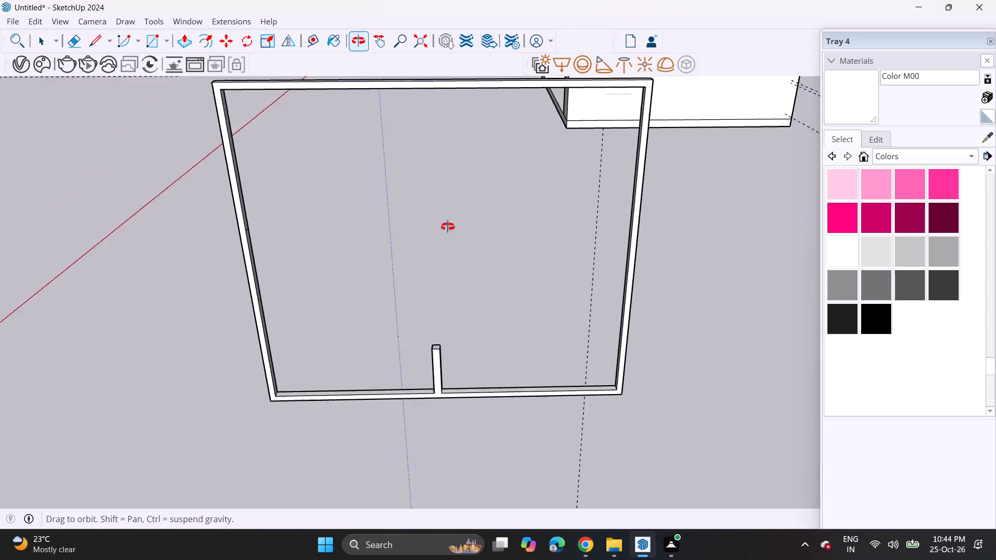
pyautogui.moveTo(448, 227); pyautogui.dragTo(442, 180, button='middle')
pyautogui.scroll(1, 447, 192)
pyautogui.scroll(-6, 429, 133)
pyautogui.scroll(8, 427, 125)
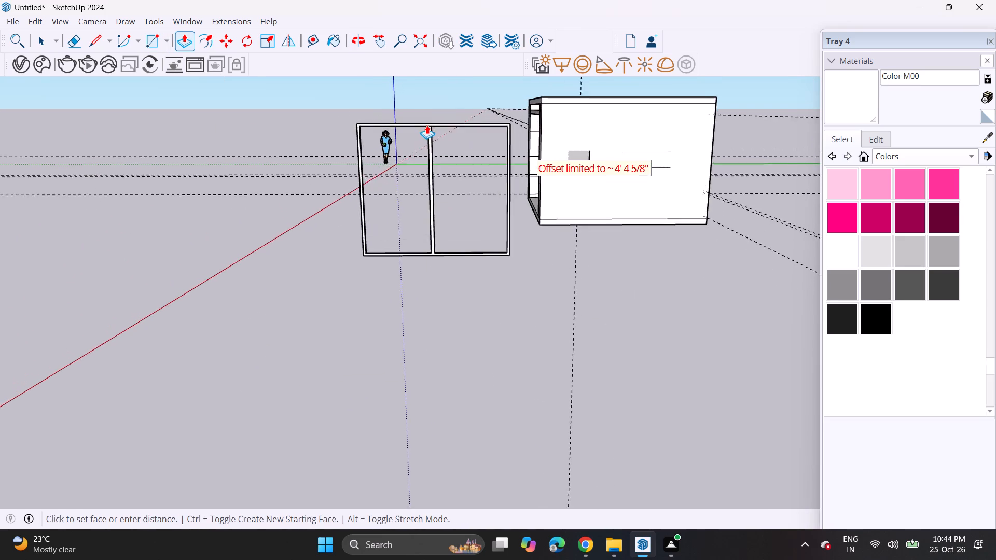
pyautogui.scroll(15, 427, 125)
pyautogui.click(437, 118)
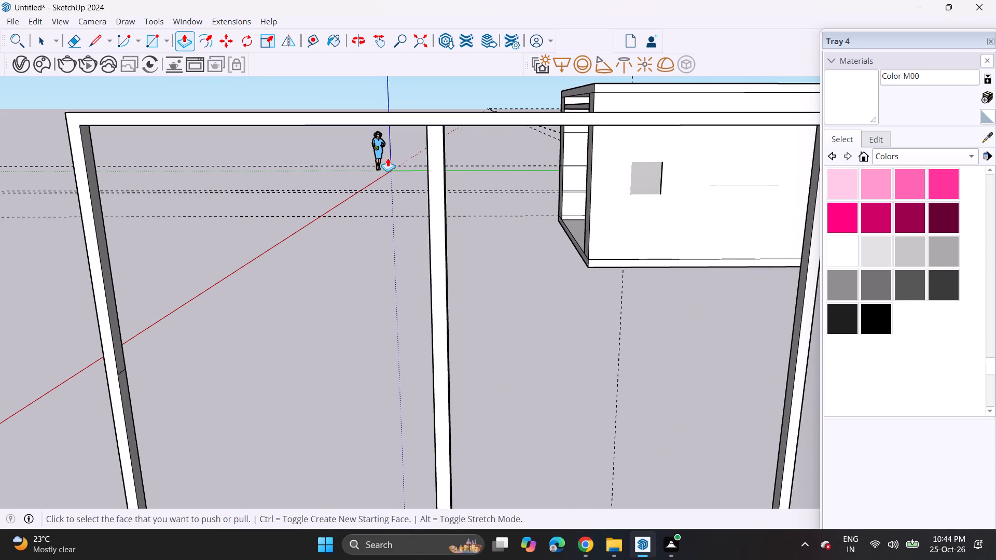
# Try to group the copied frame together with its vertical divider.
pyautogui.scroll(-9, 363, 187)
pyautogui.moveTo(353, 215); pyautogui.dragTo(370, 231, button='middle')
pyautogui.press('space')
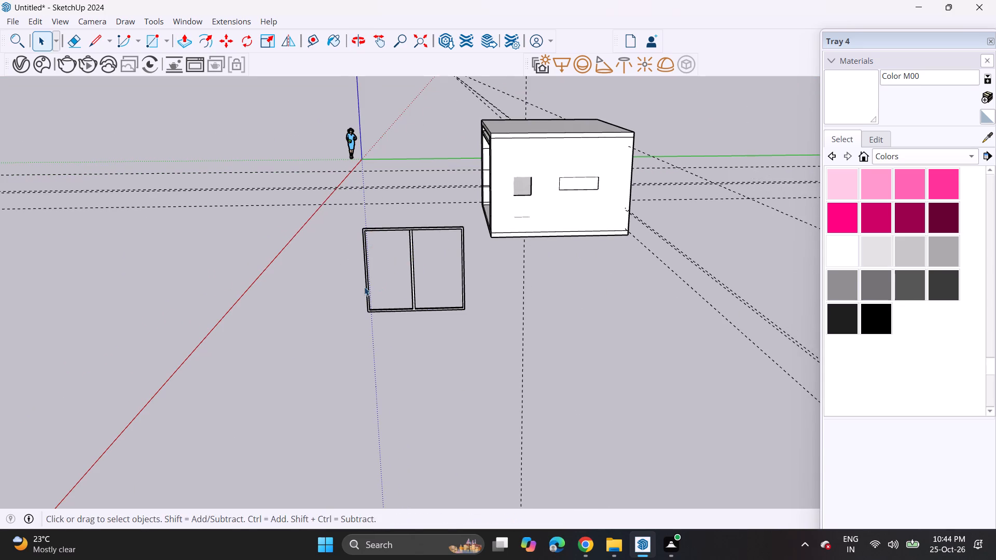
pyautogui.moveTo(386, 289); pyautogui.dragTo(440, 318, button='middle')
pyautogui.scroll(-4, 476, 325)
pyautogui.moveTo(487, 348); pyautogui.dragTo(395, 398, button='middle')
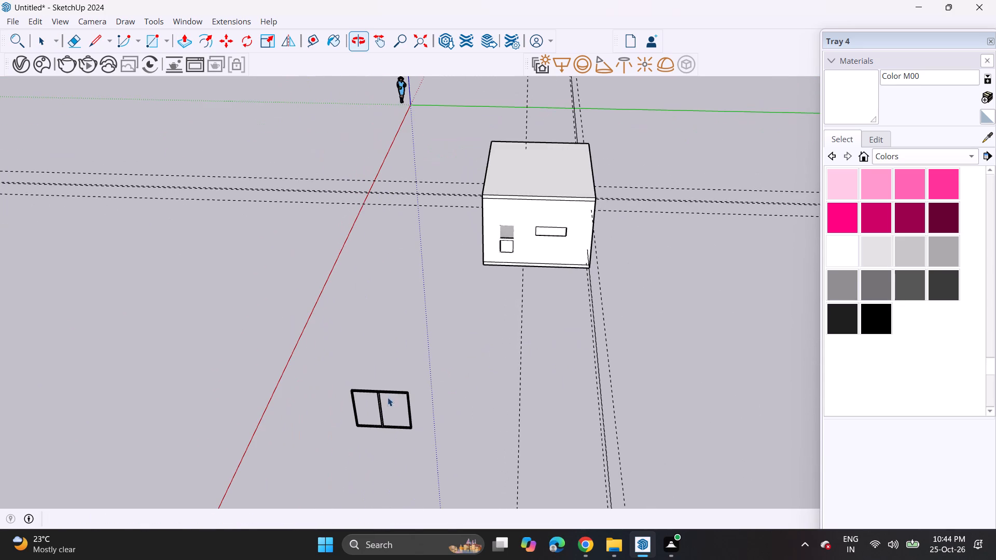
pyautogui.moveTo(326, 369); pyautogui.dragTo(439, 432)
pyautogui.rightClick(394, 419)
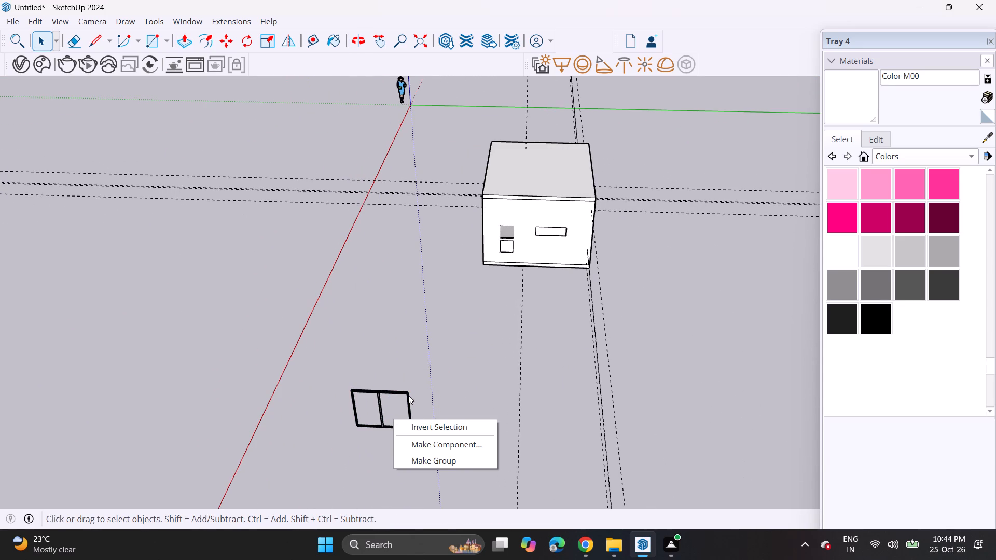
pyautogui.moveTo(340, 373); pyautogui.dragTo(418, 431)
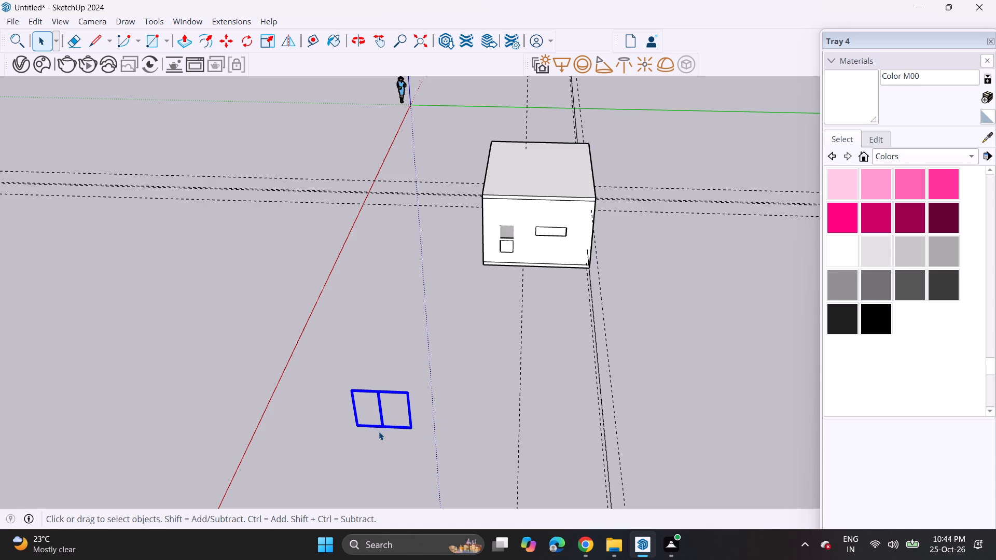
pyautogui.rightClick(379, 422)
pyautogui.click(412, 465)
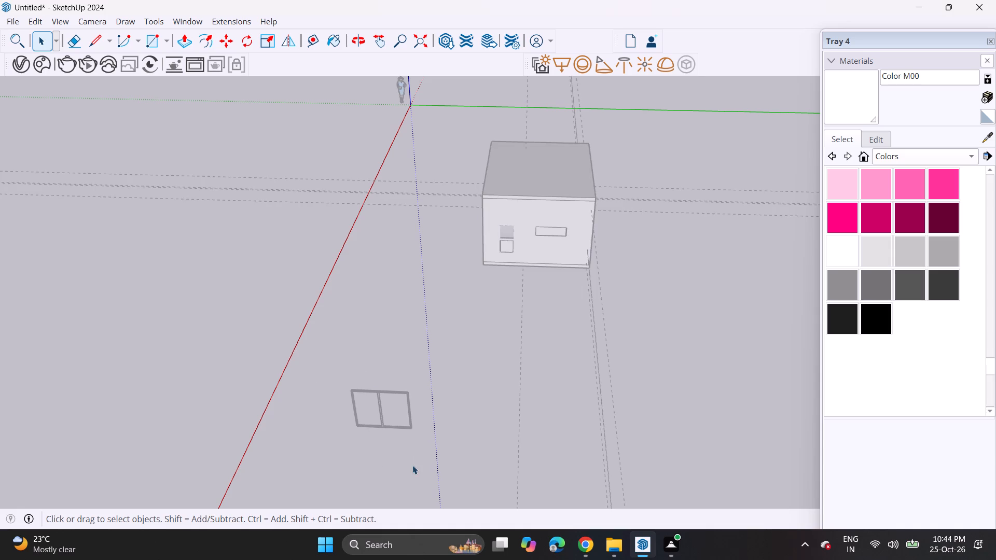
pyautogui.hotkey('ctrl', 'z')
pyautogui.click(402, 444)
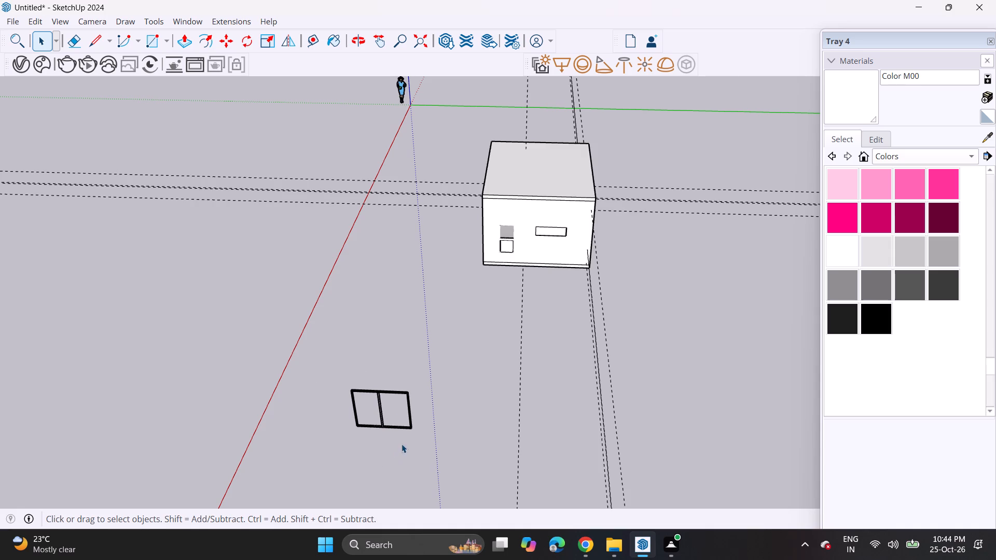
# Group the separate door frame together with its vertical divider.
pyautogui.moveTo(336, 366); pyautogui.dragTo(448, 455)
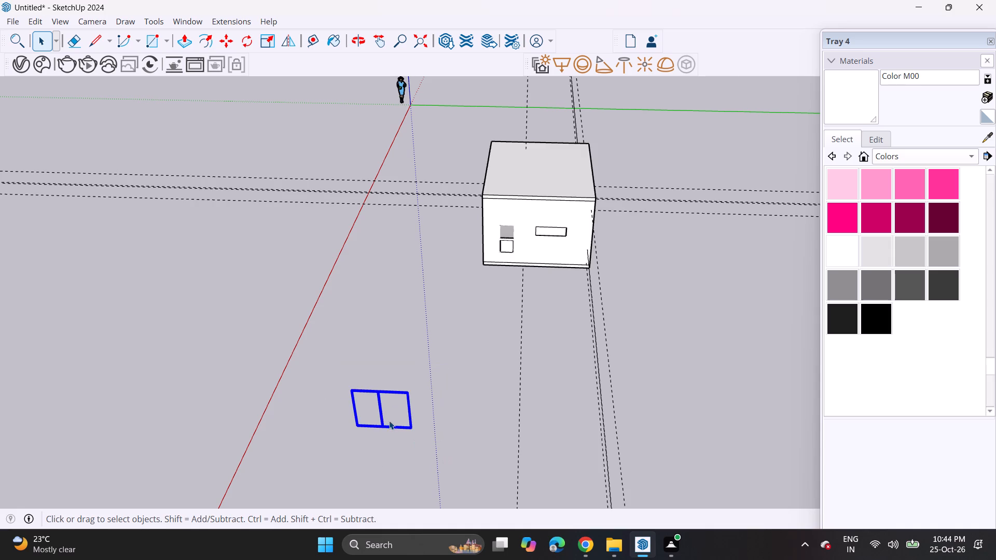
pyautogui.scroll(19, 371, 390)
pyautogui.rightClick(392, 403)
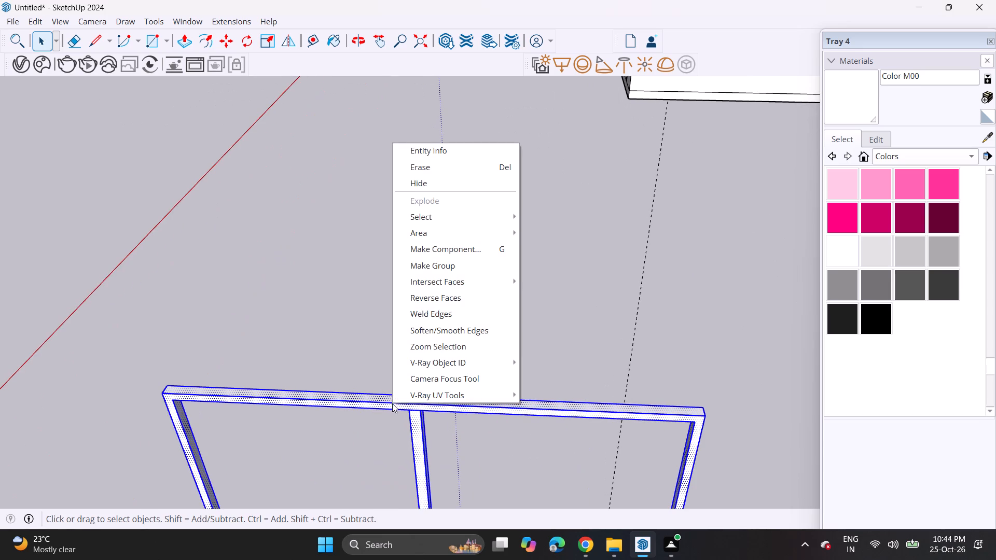
pyautogui.click(429, 258)
pyautogui.scroll(-6, 264, 273)
pyautogui.scroll(1, 265, 275)
pyautogui.scroll(-6, 265, 275)
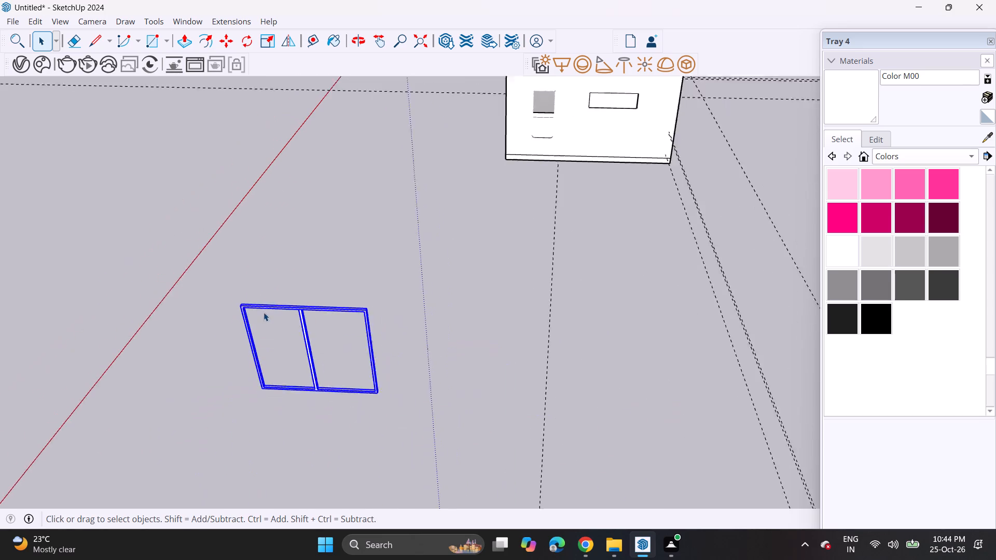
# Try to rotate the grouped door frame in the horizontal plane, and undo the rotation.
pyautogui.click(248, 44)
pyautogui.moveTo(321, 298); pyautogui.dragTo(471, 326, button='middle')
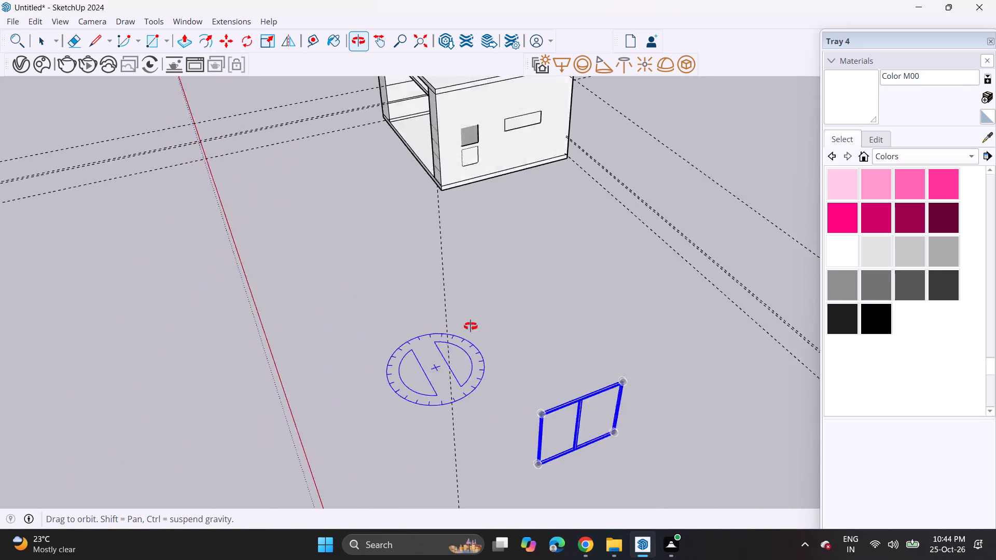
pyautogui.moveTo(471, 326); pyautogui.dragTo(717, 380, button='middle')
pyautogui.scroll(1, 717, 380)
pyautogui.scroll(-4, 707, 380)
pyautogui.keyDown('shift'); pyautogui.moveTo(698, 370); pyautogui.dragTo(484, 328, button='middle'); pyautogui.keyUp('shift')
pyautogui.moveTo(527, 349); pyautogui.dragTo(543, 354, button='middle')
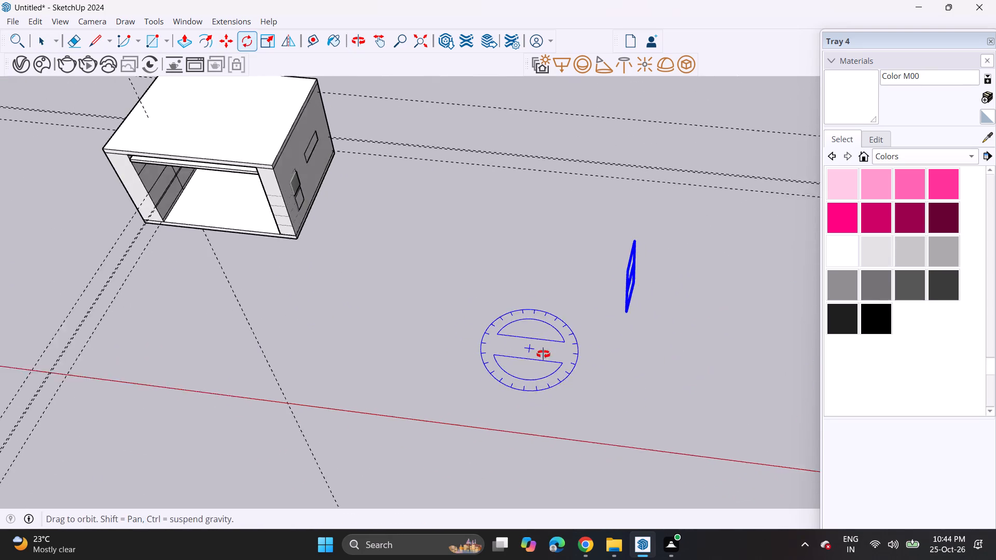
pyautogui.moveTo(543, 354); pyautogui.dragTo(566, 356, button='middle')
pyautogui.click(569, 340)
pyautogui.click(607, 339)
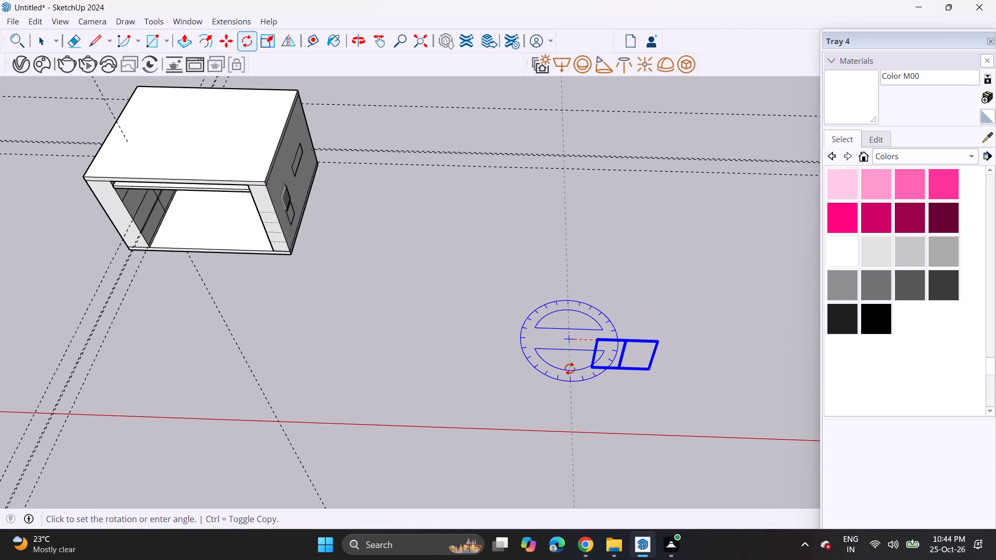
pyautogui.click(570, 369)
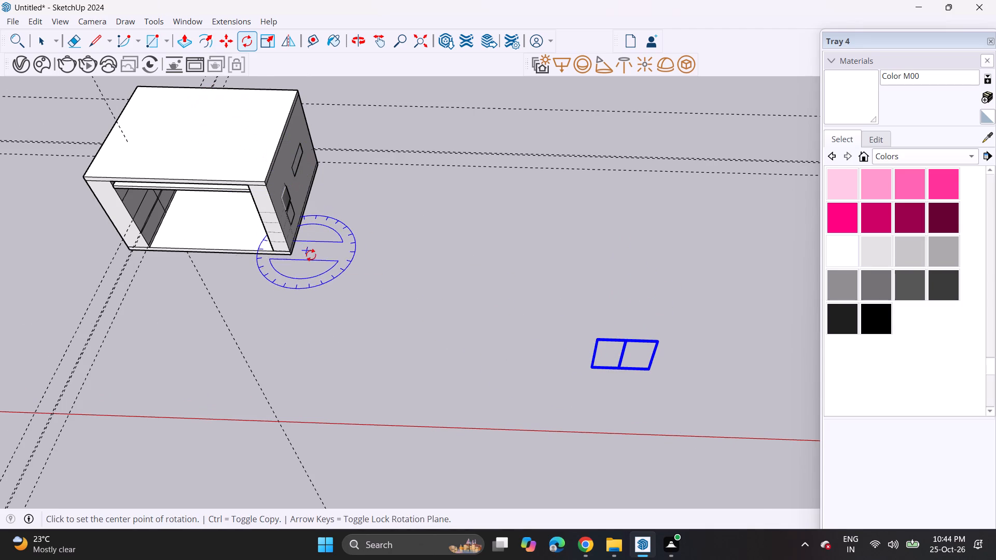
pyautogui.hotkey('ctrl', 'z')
# Move the grouped door frame to another clear spot outside the room and deselect it.
pyautogui.press('m')
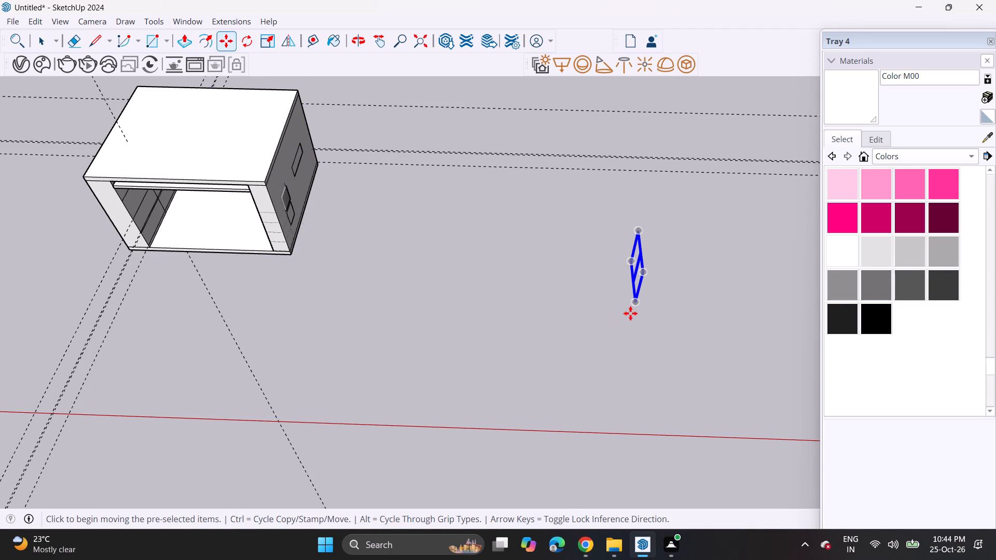
pyautogui.click(632, 312)
pyautogui.moveTo(221, 283); pyautogui.dragTo(203, 156, button='middle')
pyautogui.scroll(2, 216, 198)
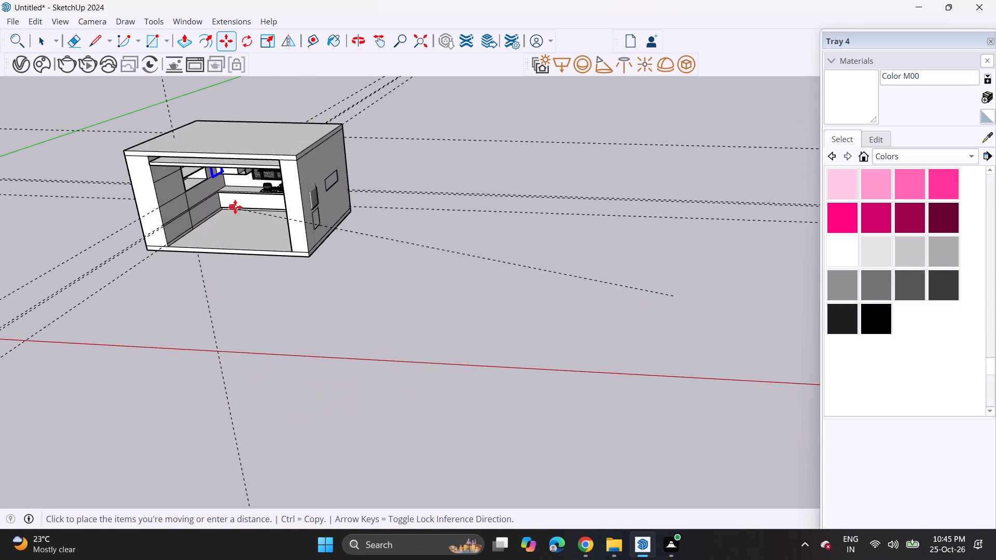
pyautogui.scroll(3, 235, 207)
pyautogui.click(523, 421)
pyautogui.press('space')
pyautogui.click(544, 365)
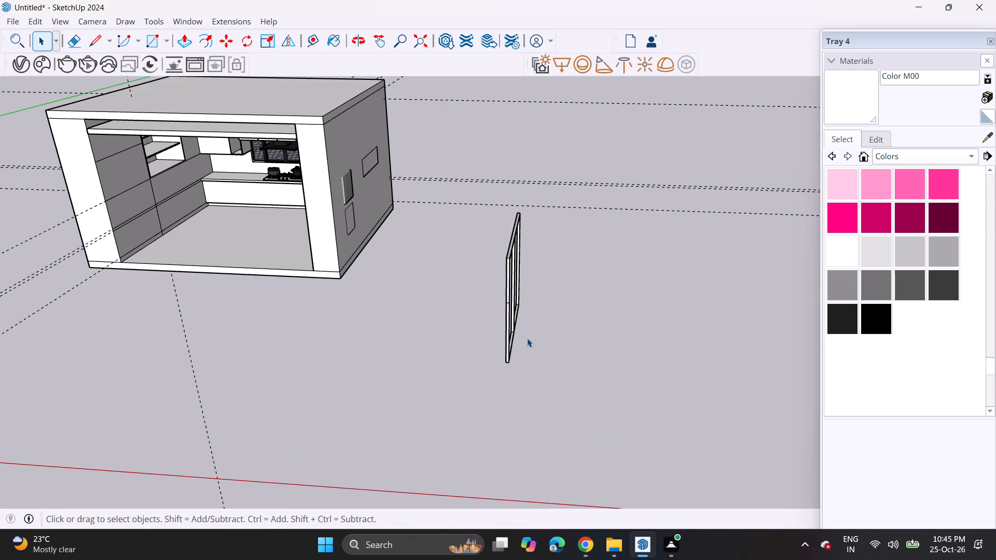
# Draw a rectangle at mid-depth filling the frame's first opening, from the outer bottom corner to the top of the divider.
pyautogui.moveTo(521, 338); pyautogui.dragTo(162, 379, button='middle')
pyautogui.keyDown('shift'); pyautogui.moveTo(115, 167); pyautogui.dragTo(223, 262, button='middle'); pyautogui.keyUp('shift')
pyautogui.moveTo(204, 304); pyautogui.dragTo(183, 321, button='middle')
pyautogui.scroll(1, 204, 305)
pyautogui.scroll(-1, 173, 328)
pyautogui.scroll(13, 251, 335)
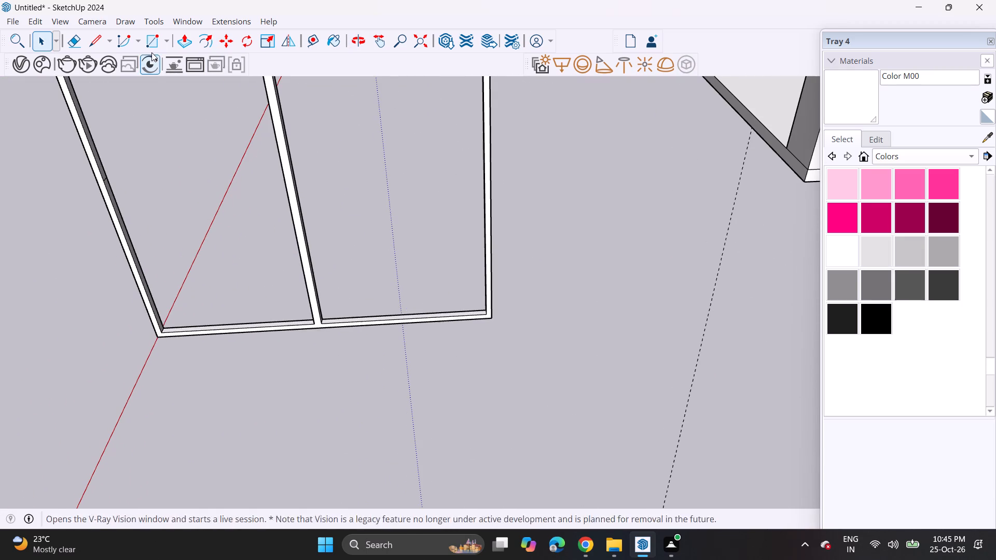
pyautogui.click(156, 36)
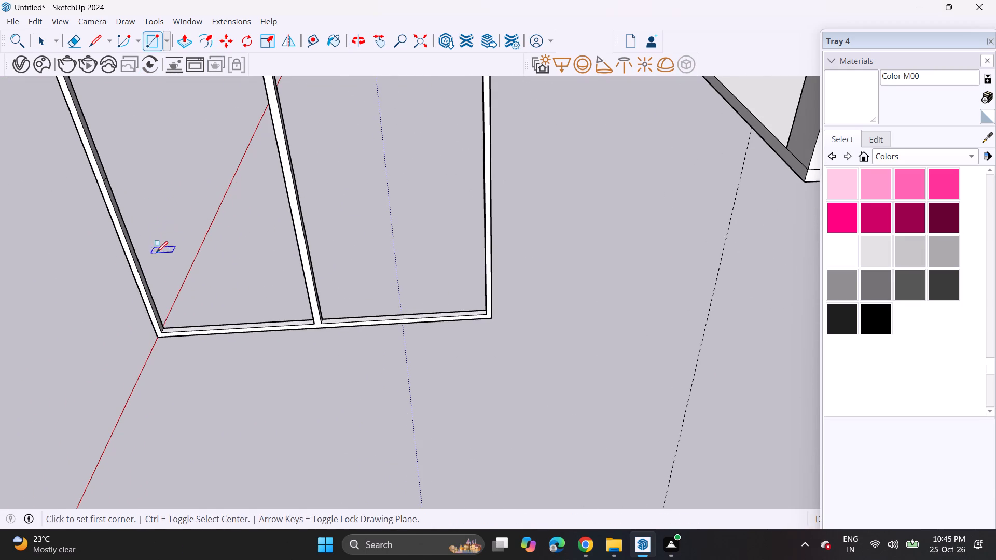
pyautogui.scroll(9, 195, 299)
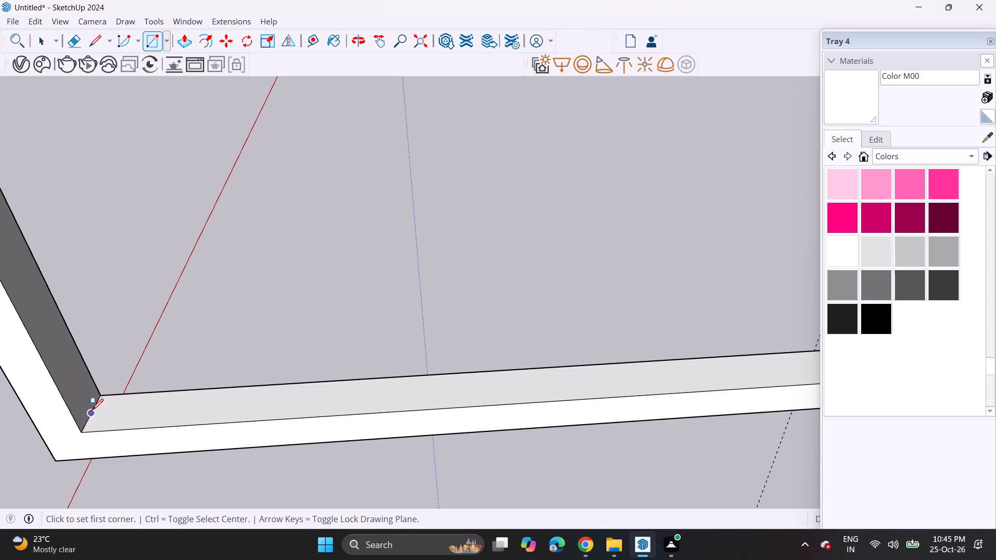
pyautogui.click(92, 411)
pyautogui.scroll(-14, 127, 325)
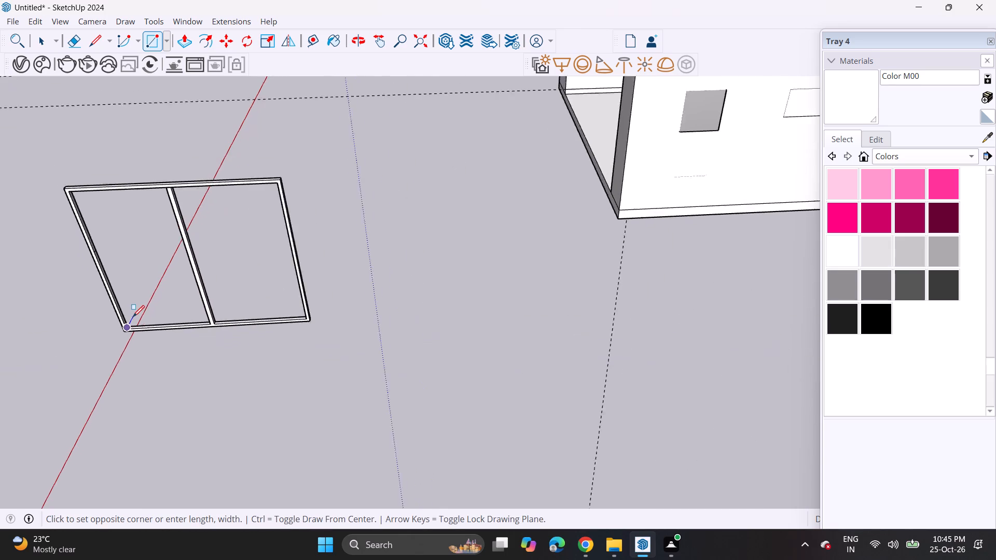
pyautogui.moveTo(151, 273); pyautogui.dragTo(314, 264, button='middle')
pyautogui.keyDown('shift'); pyautogui.scroll(1, 246, 358); pyautogui.keyUp('shift')
pyautogui.scroll(-1, 314, 264)
pyautogui.keyDown('shift'); pyautogui.moveTo(325, 147); pyautogui.dragTo(240, 314, button='middle'); pyautogui.keyUp('shift')
pyautogui.moveTo(255, 284); pyautogui.dragTo(333, 237, button='middle')
pyautogui.keyDown('shift'); pyautogui.moveTo(535, 121); pyautogui.dragTo(412, 201, button='middle'); pyautogui.keyUp('shift')
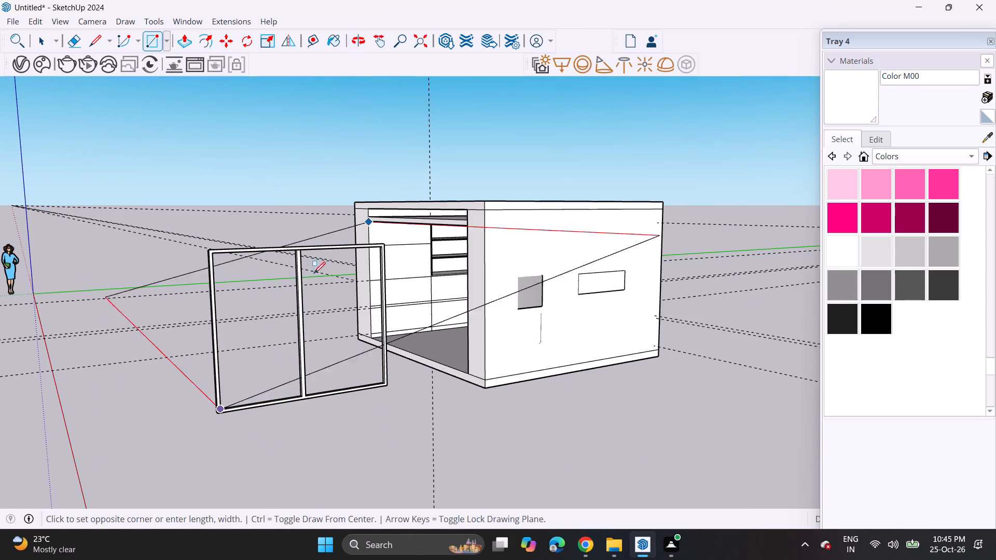
pyautogui.moveTo(320, 250); pyautogui.dragTo(361, 211, button='middle')
pyautogui.scroll(7, 371, 176)
pyautogui.scroll(-4, 386, 170)
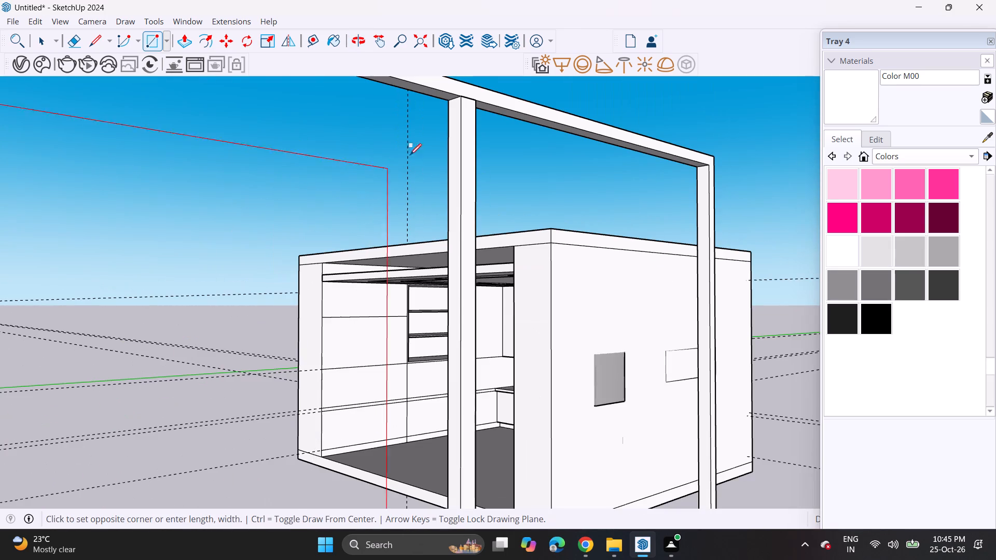
pyautogui.scroll(7, 452, 100)
pyautogui.click(454, 100)
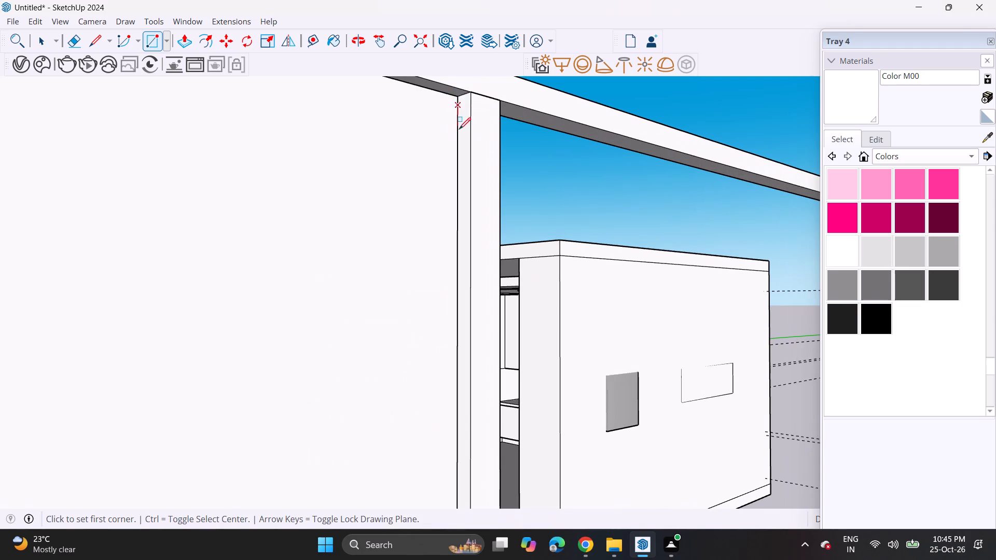
# Draw a matching mid-depth rectangle filling the frame's other opening, from the outer top corner to the foot of the divider.
pyautogui.scroll(-7, 466, 162)
pyautogui.moveTo(727, 205); pyautogui.dragTo(732, 165, button='middle')
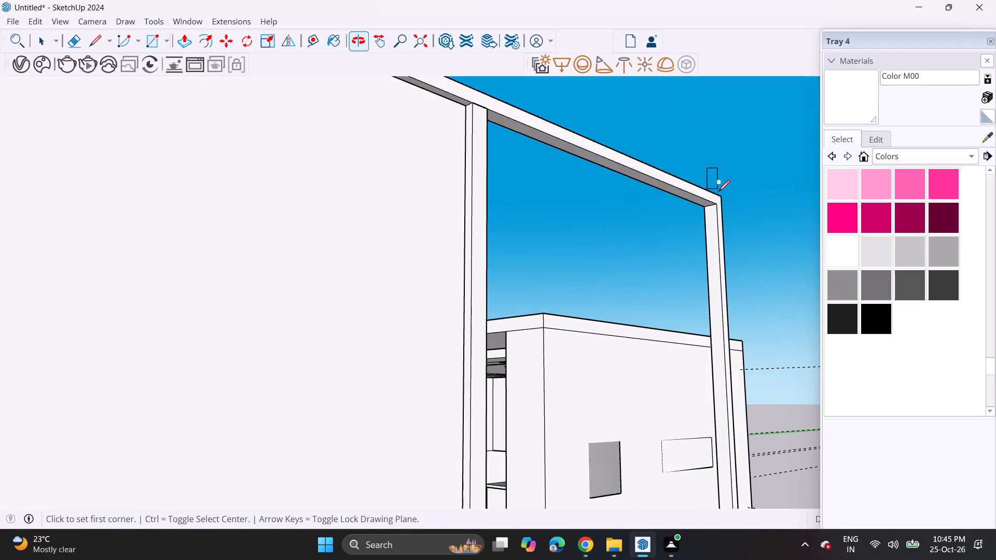
pyautogui.scroll(6, 718, 192)
pyautogui.scroll(-5, 704, 231)
pyautogui.keyDown('shift'); pyautogui.moveTo(697, 288); pyautogui.dragTo(666, 185, button='middle'); pyautogui.keyUp('shift')
pyautogui.scroll(1, 666, 185)
pyautogui.scroll(-5, 645, 209)
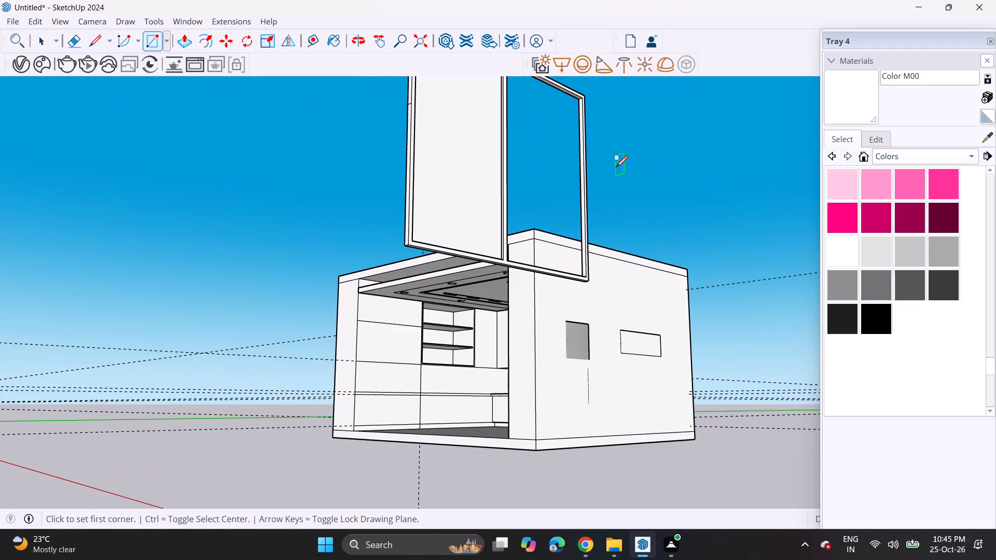
pyautogui.keyDown('shift'); pyautogui.moveTo(574, 121); pyautogui.dragTo(574, 197, button='middle'); pyautogui.keyUp('shift')
pyautogui.scroll(12, 580, 173)
pyautogui.scroll(-4, 591, 171)
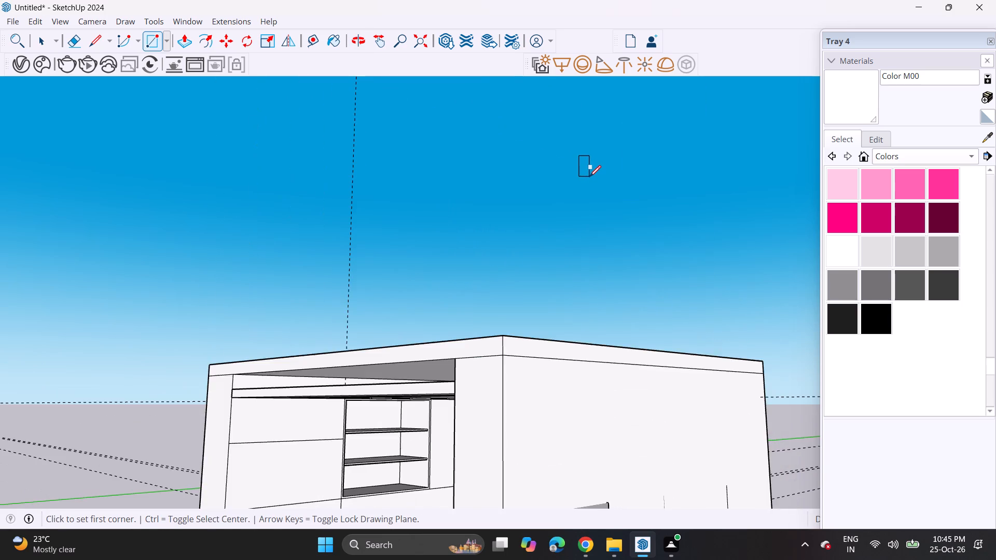
pyautogui.scroll(-4, 587, 181)
pyautogui.scroll(11, 587, 182)
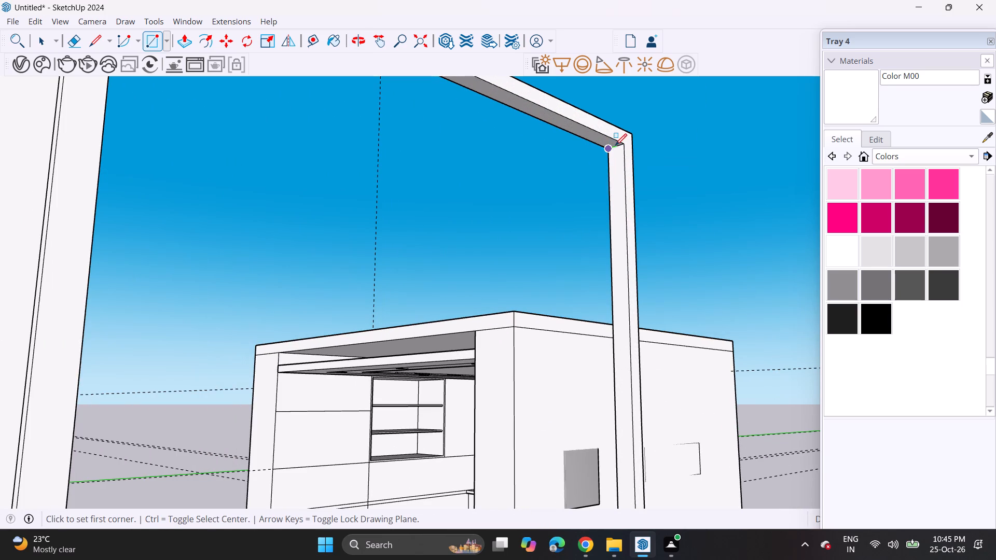
pyautogui.scroll(13, 615, 148)
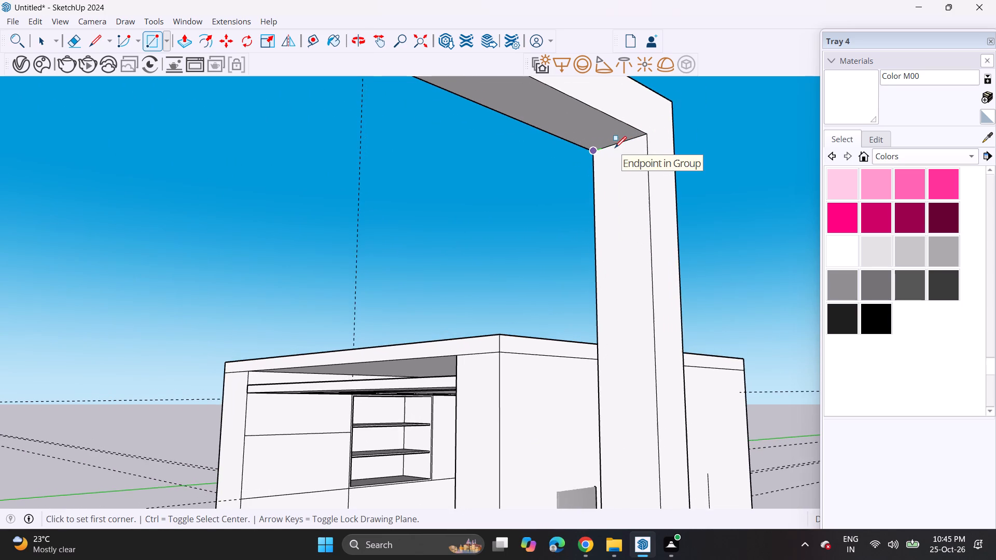
pyautogui.click(614, 146)
pyautogui.scroll(-9, 502, 229)
pyautogui.moveTo(472, 309); pyautogui.dragTo(451, 332, button='middle')
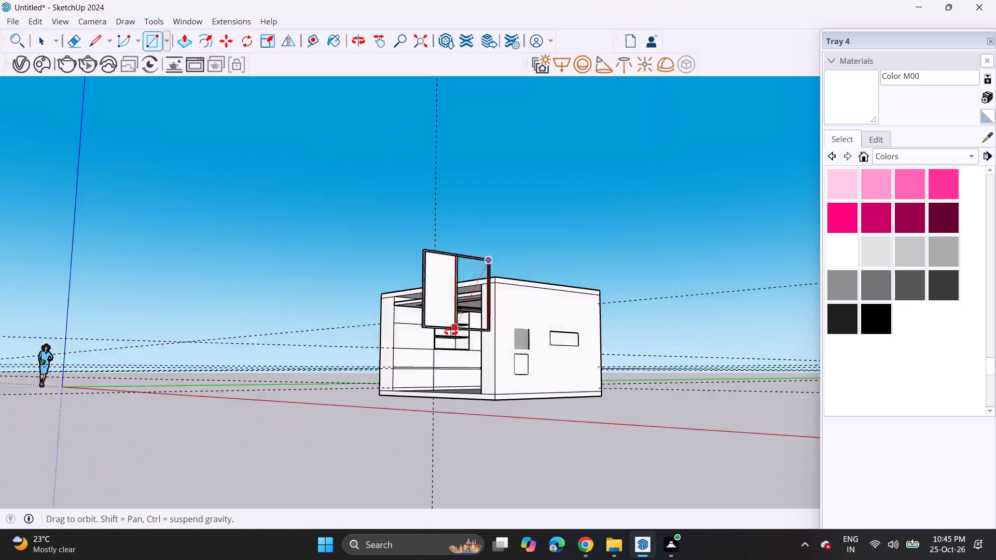
pyautogui.moveTo(451, 332); pyautogui.dragTo(317, 418, button='middle')
pyautogui.scroll(7, 256, 451)
pyautogui.scroll(14, 265, 445)
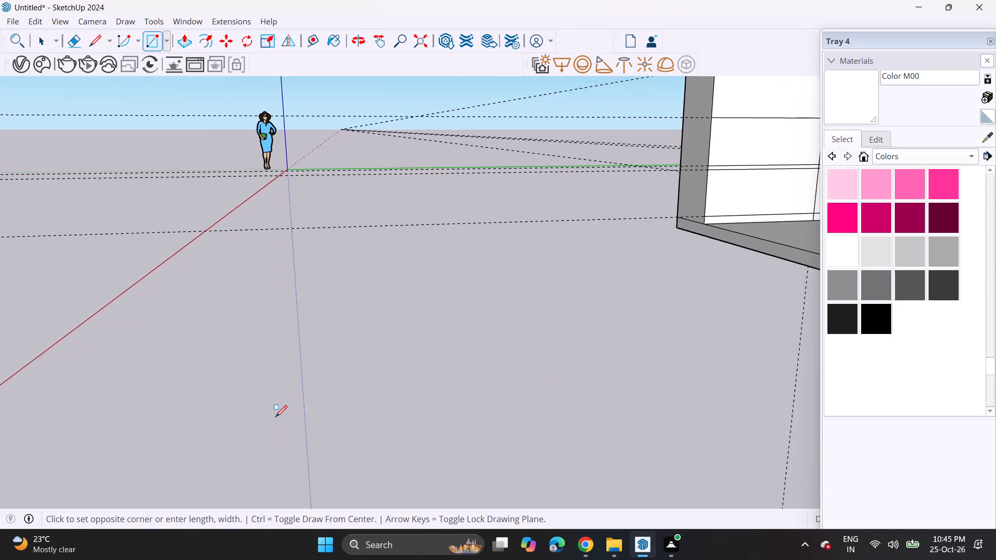
pyautogui.scroll(1, 275, 417)
pyautogui.scroll(-5, 272, 417)
pyautogui.keyDown('shift'); pyautogui.moveTo(287, 428); pyautogui.dragTo(365, 374, button='middle'); pyautogui.keyUp('shift')
pyautogui.moveTo(365, 374); pyautogui.dragTo(267, 416, button='middle')
pyautogui.scroll(-1, 229, 407)
pyautogui.scroll(1, 229, 407)
pyautogui.scroll(-1, 229, 407)
pyautogui.scroll(1, 229, 407)
pyautogui.scroll(-3, 229, 408)
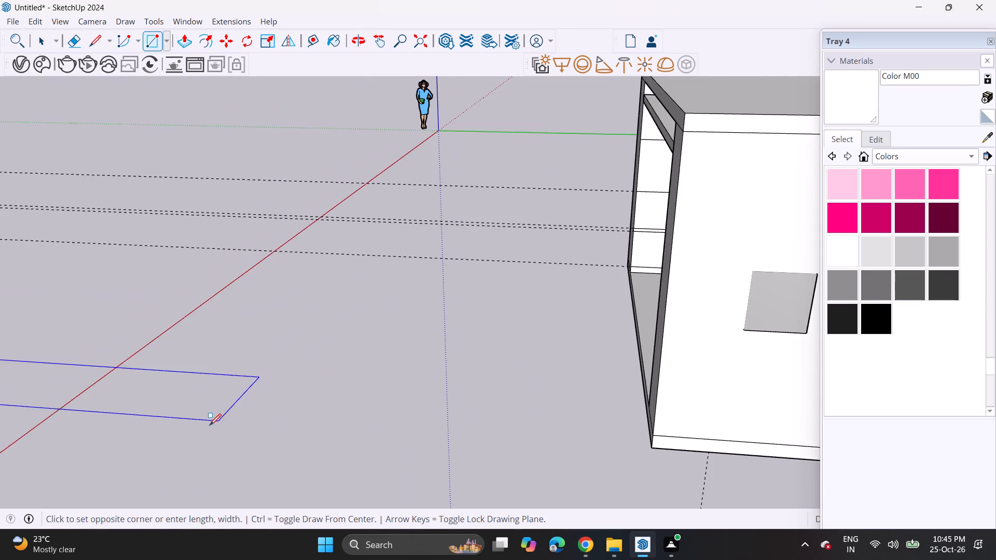
pyautogui.keyDown('shift'); pyautogui.moveTo(201, 422); pyautogui.dragTo(486, 326, button='middle'); pyautogui.keyUp('shift')
pyautogui.scroll(1, 486, 326)
pyautogui.scroll(-7, 411, 330)
pyautogui.keyDown('shift'); pyautogui.moveTo(273, 395); pyautogui.dragTo(406, 302, button='middle'); pyautogui.keyUp('shift')
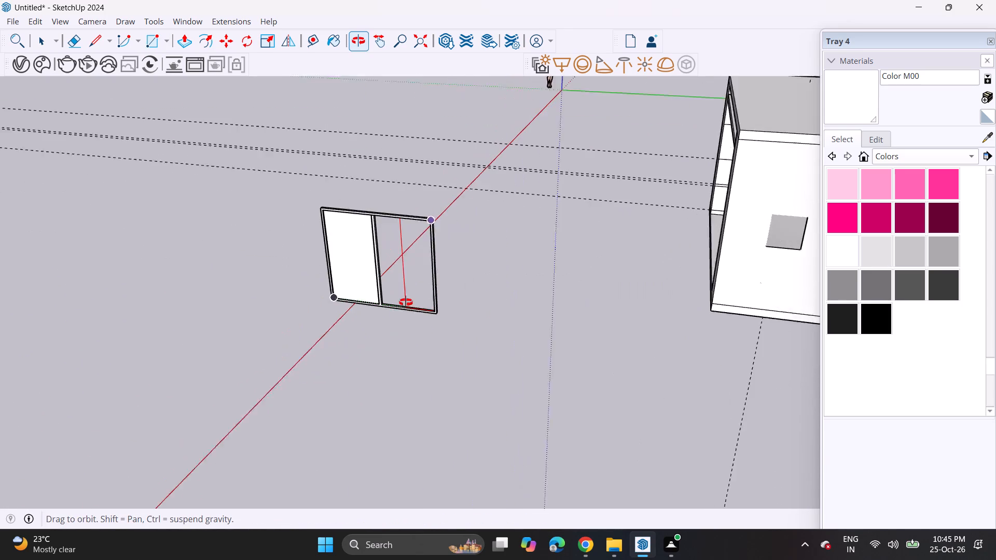
pyautogui.keyDown('shift'); pyautogui.moveTo(406, 302); pyautogui.dragTo(402, 306, button='middle'); pyautogui.keyUp('shift')
pyautogui.scroll(12, 384, 306)
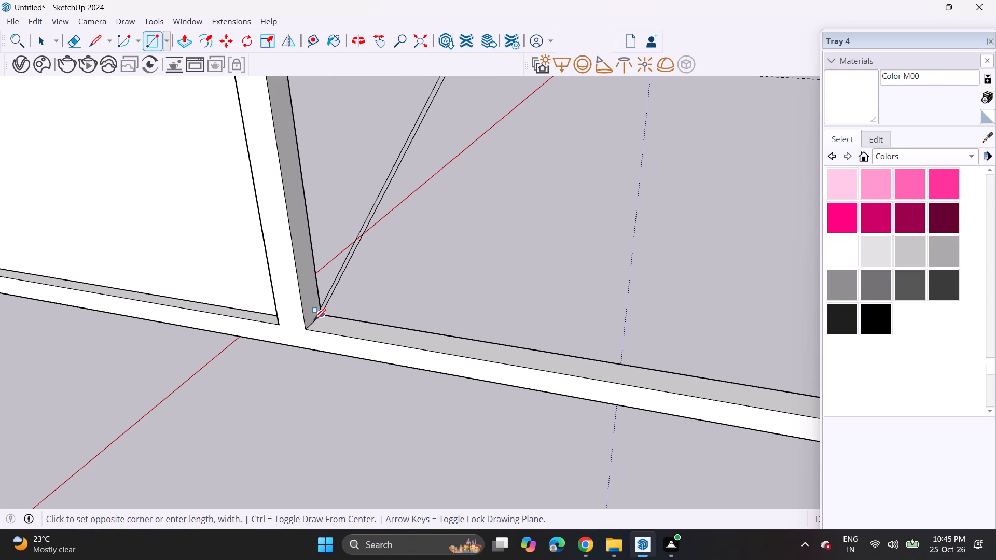
pyautogui.click(314, 320)
# Sample the Mirror 02 material from the kitchen's glazed upper cabinet and paint both door panes with it.
pyautogui.scroll(-2, 319, 299)
pyautogui.scroll(1, 319, 299)
pyautogui.scroll(-8, 319, 299)
pyautogui.scroll(1, 309, 289)
pyautogui.scroll(-12, 299, 269)
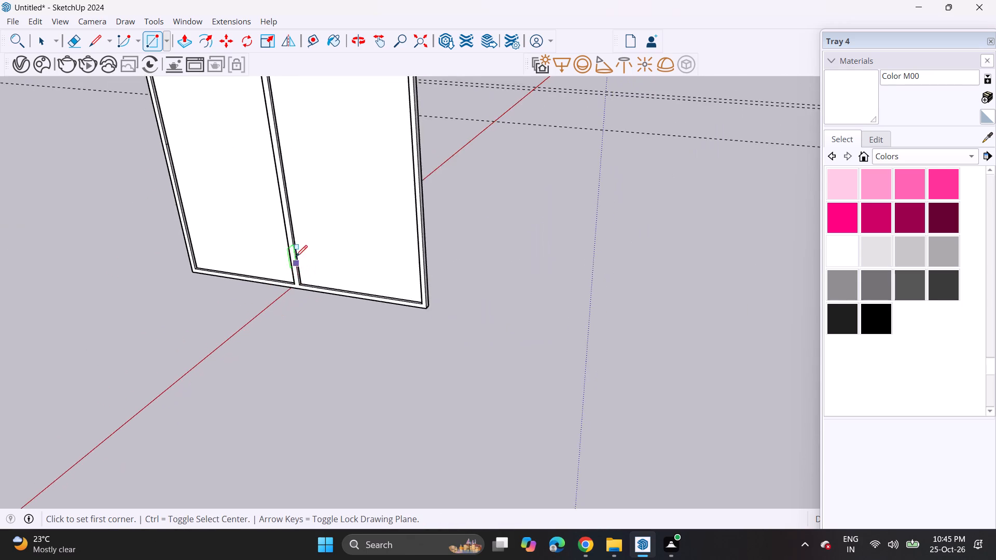
pyautogui.keyDown('shift'); pyautogui.moveTo(319, 287); pyautogui.dragTo(367, 380, button='middle'); pyautogui.keyUp('shift')
pyautogui.moveTo(386, 343); pyautogui.dragTo(462, 228, button='middle')
pyautogui.scroll(1, 461, 230)
pyautogui.scroll(-1, 444, 194)
pyautogui.moveTo(444, 201); pyautogui.dragTo(444, 282, button='middle')
pyautogui.scroll(-3, 427, 250)
pyautogui.scroll(1, 427, 250)
pyautogui.scroll(-3, 427, 250)
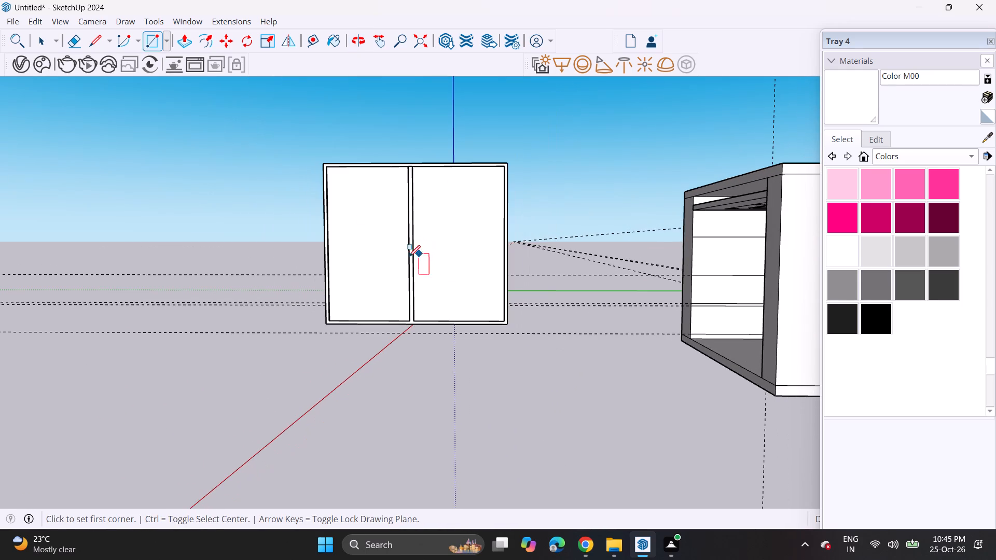
pyautogui.moveTo(431, 275); pyautogui.dragTo(563, 310, button='middle')
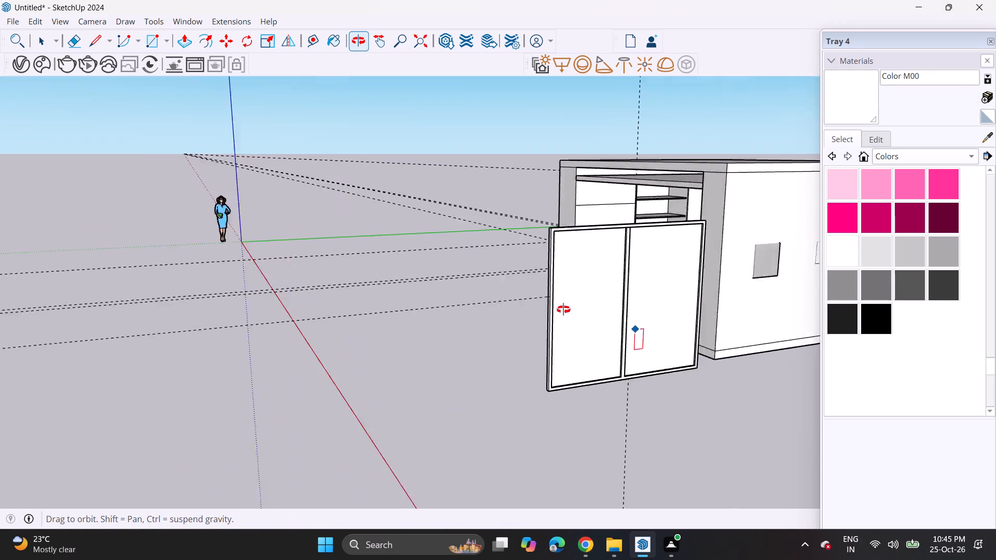
pyautogui.moveTo(563, 310); pyautogui.dragTo(888, 327, button='middle')
pyautogui.moveTo(248, 232); pyautogui.dragTo(578, 233, button='middle')
pyautogui.scroll(7, 553, 224)
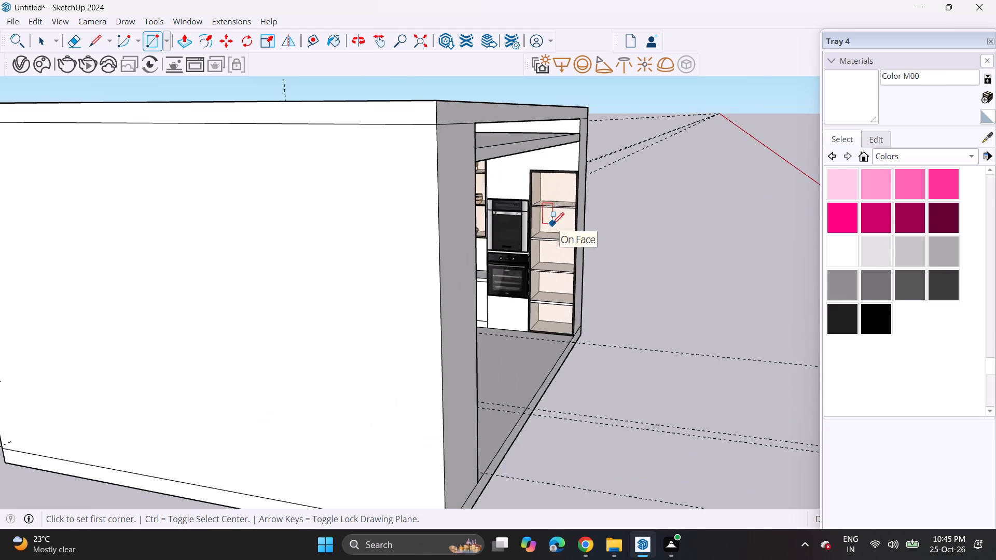
pyautogui.scroll(2, 552, 224)
pyautogui.moveTo(676, 221); pyautogui.dragTo(588, 225, button='middle')
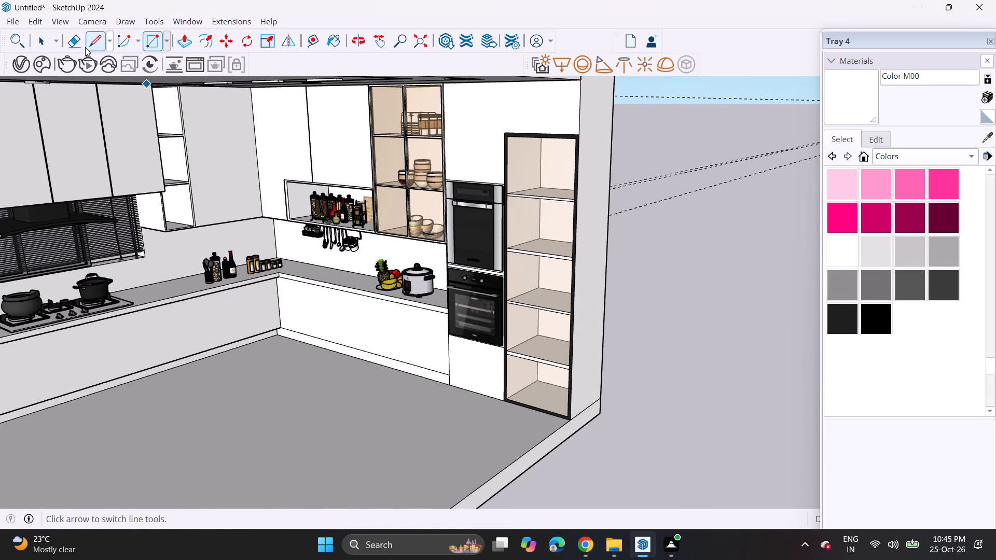
pyautogui.click(987, 140)
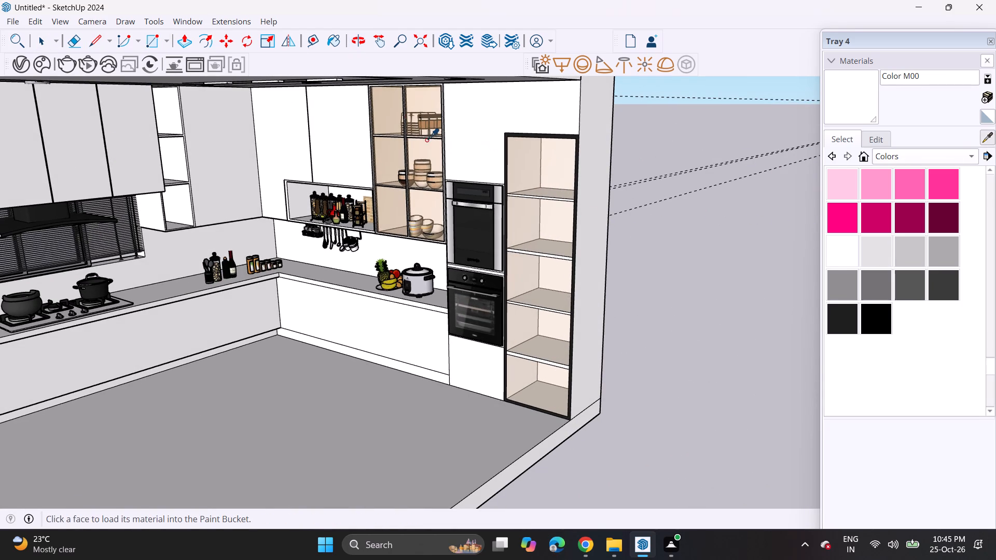
pyautogui.click(390, 108)
pyautogui.scroll(-10, 386, 161)
pyautogui.scroll(1, 396, 202)
pyautogui.scroll(-2, 401, 205)
pyautogui.scroll(5, 667, 173)
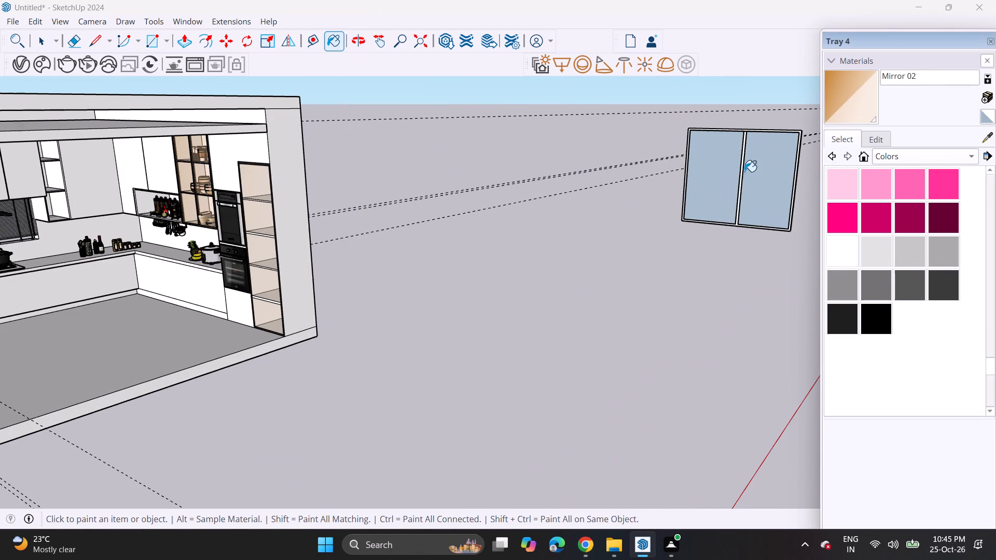
pyautogui.click(714, 177)
pyautogui.click(773, 188)
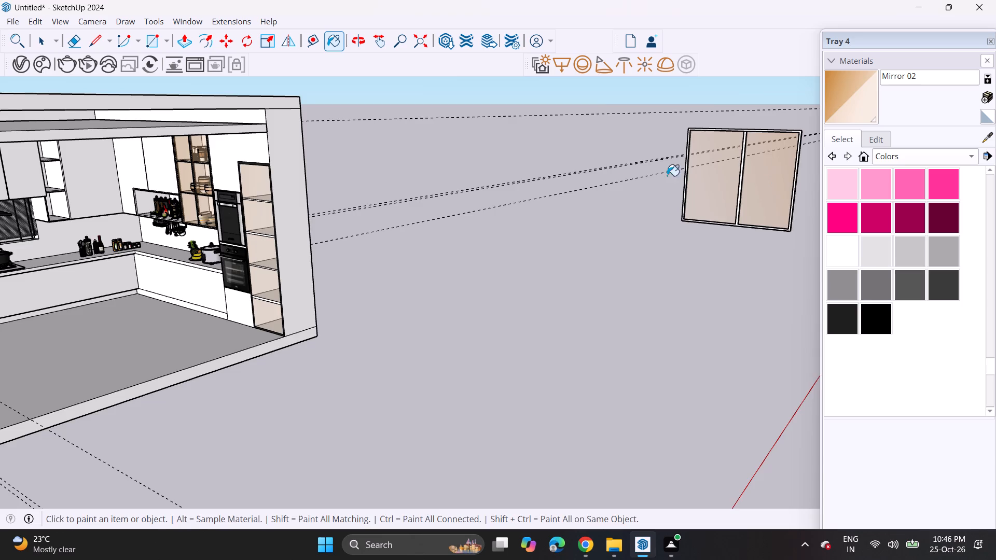
# Select the whole door frame with its two glazed panes outside the room and make it one group.
pyautogui.moveTo(658, 177); pyautogui.dragTo(155, 201, button='middle')
pyautogui.scroll(1, 149, 201)
pyautogui.scroll(-3, 430, 217)
pyautogui.scroll(1, 427, 222)
pyautogui.scroll(-2, 426, 223)
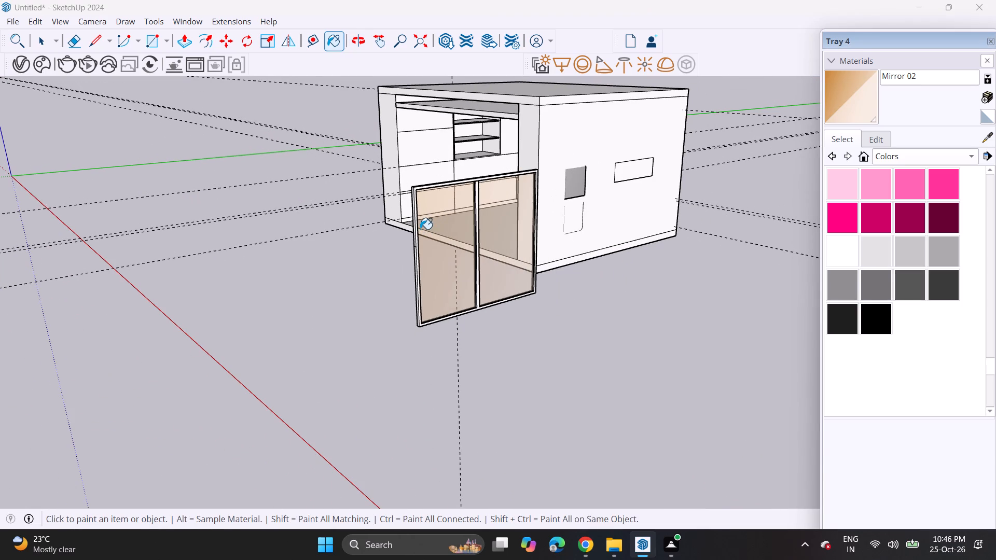
pyautogui.press('space')
pyautogui.moveTo(489, 256); pyautogui.dragTo(393, 283, button='middle')
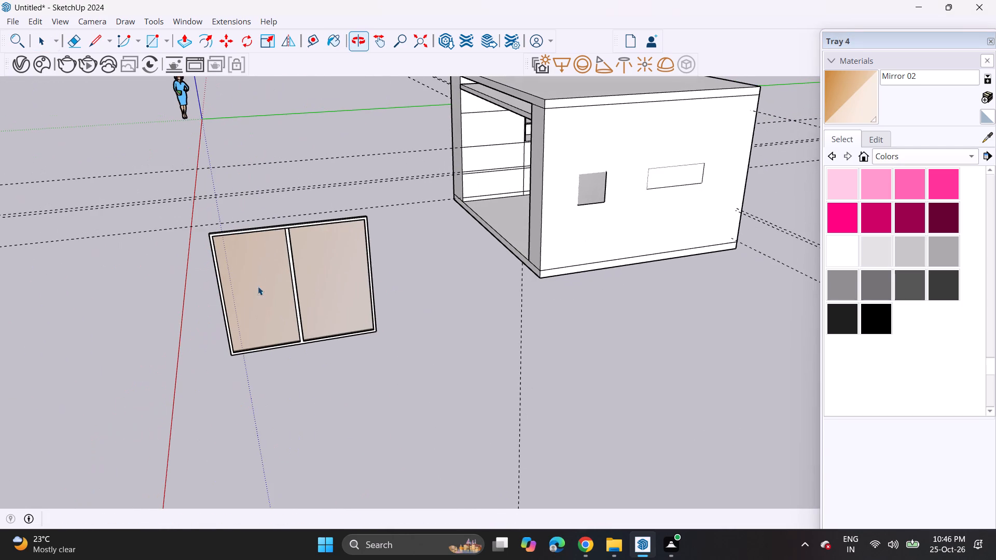
pyautogui.moveTo(200, 235); pyautogui.dragTo(300, 226)
pyautogui.moveTo(352, 250); pyautogui.dragTo(362, 269)
pyautogui.scroll(-3, 352, 284)
pyautogui.scroll(1, 352, 288)
pyautogui.scroll(-2, 352, 288)
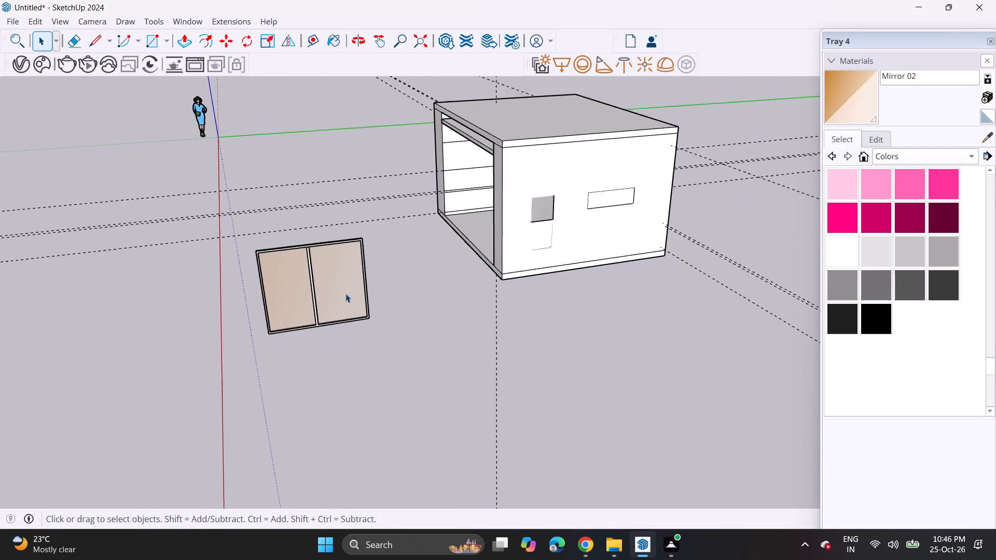
pyautogui.moveTo(345, 312); pyautogui.dragTo(340, 354, button='middle')
pyautogui.moveTo(242, 302); pyautogui.dragTo(390, 417)
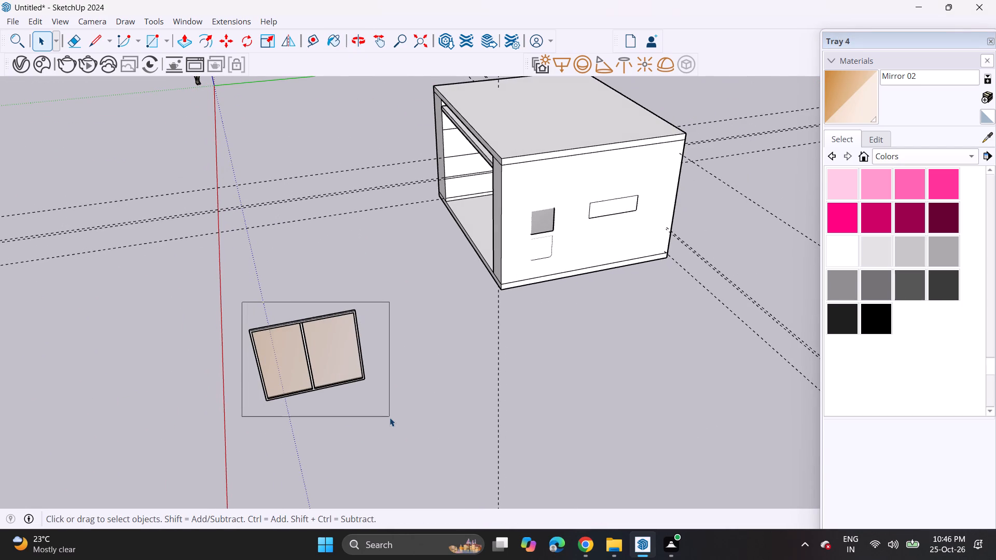
pyautogui.moveTo(390, 417); pyautogui.dragTo(390, 421)
pyautogui.rightClick(307, 354)
pyautogui.click(375, 216)
# Draw a line across the tall side-wall panel above its upper dividing line, from the outer edge to the shelved niche's edge.
pyautogui.moveTo(227, 261); pyautogui.dragTo(289, 229, button='middle')
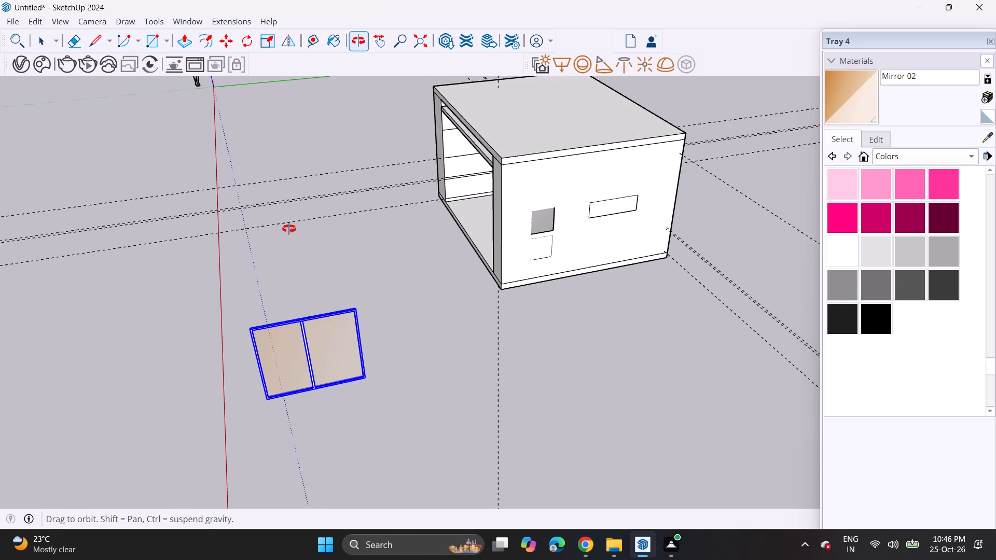
pyautogui.moveTo(289, 229); pyautogui.dragTo(438, 188, button='middle')
pyautogui.scroll(6, 408, 164)
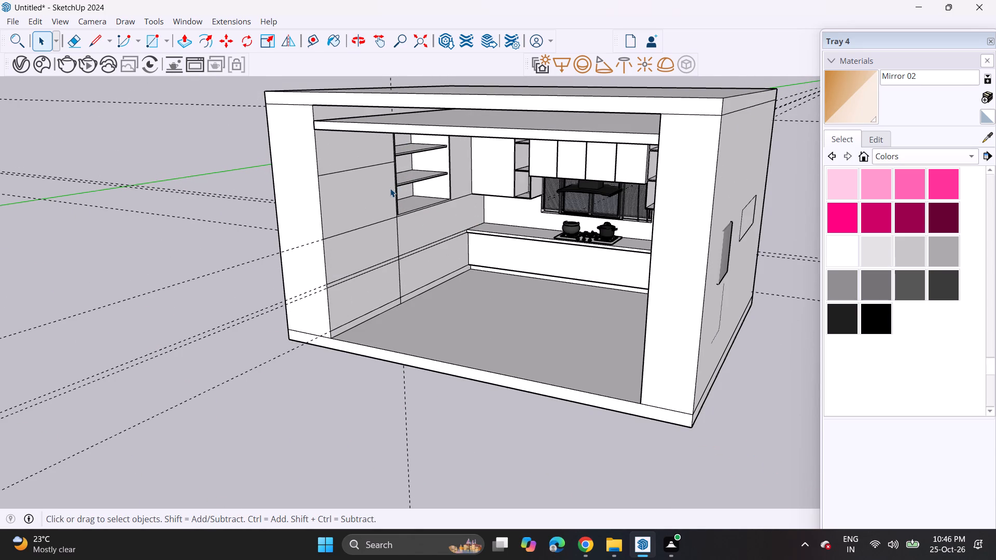
pyautogui.scroll(3, 380, 147)
pyautogui.scroll(4, 348, 196)
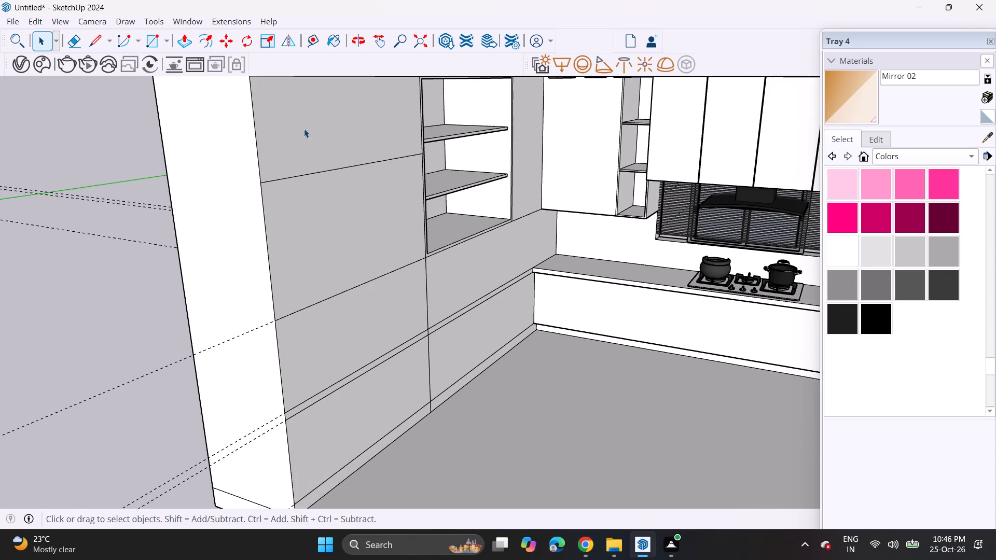
pyautogui.click(94, 37)
pyautogui.scroll(5, 252, 168)
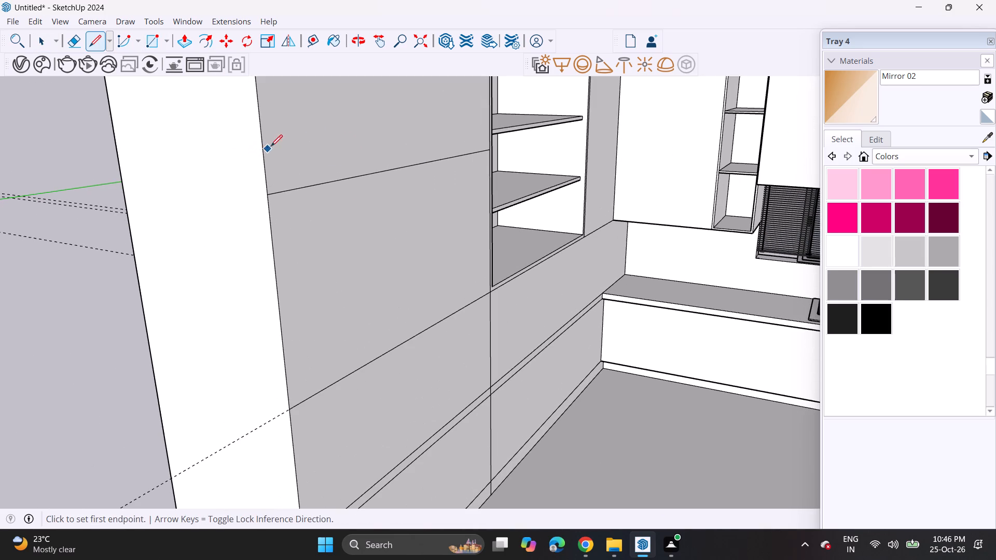
pyautogui.click(260, 142)
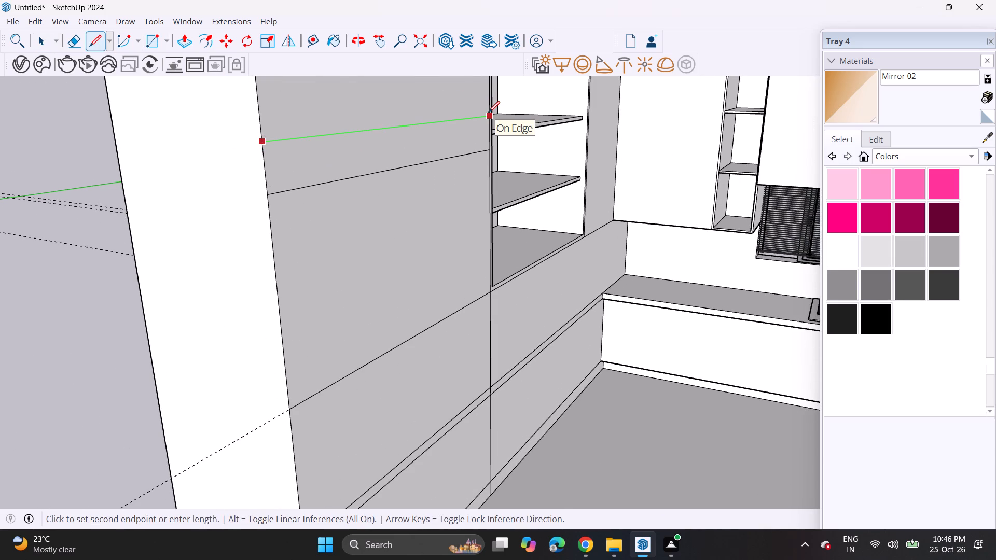
pyautogui.press('Escape')
pyautogui.click(256, 96)
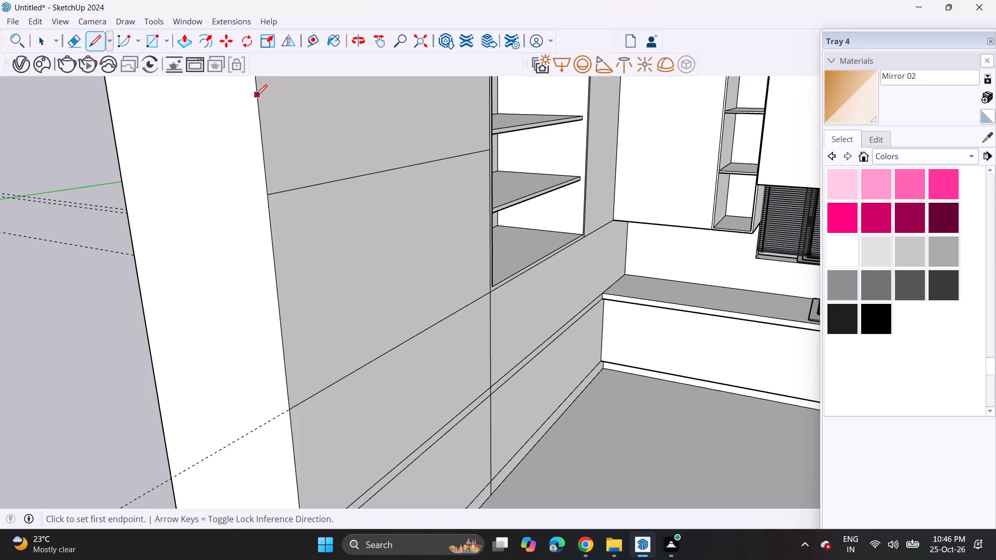
pyautogui.keyDown('shift'); pyautogui.moveTo(485, 84); pyautogui.dragTo(486, 126, button='middle'); pyautogui.keyUp('shift')
pyautogui.moveTo(486, 114); pyautogui.dragTo(482, 94, button='middle')
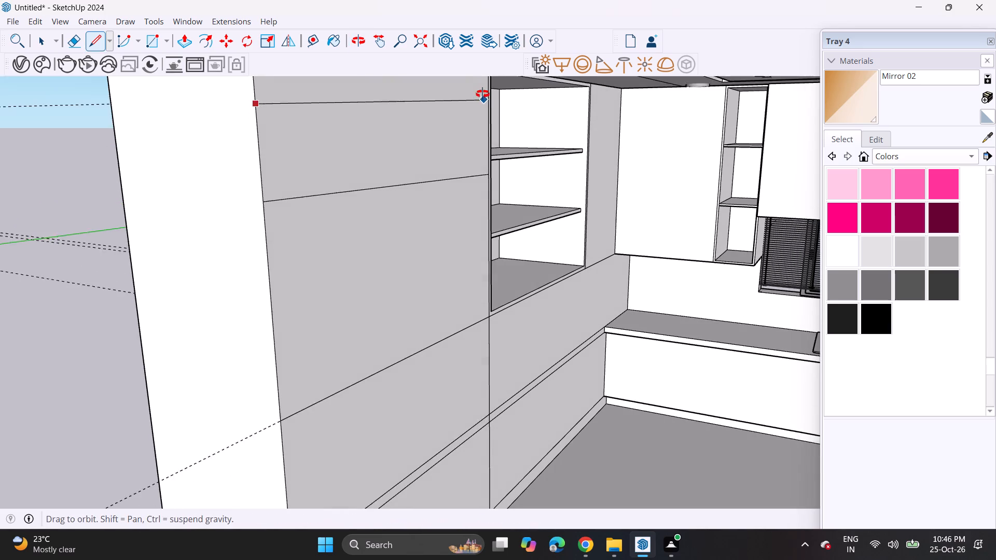
pyautogui.moveTo(482, 94); pyautogui.dragTo(483, 98, button='middle')
pyautogui.click(489, 111)
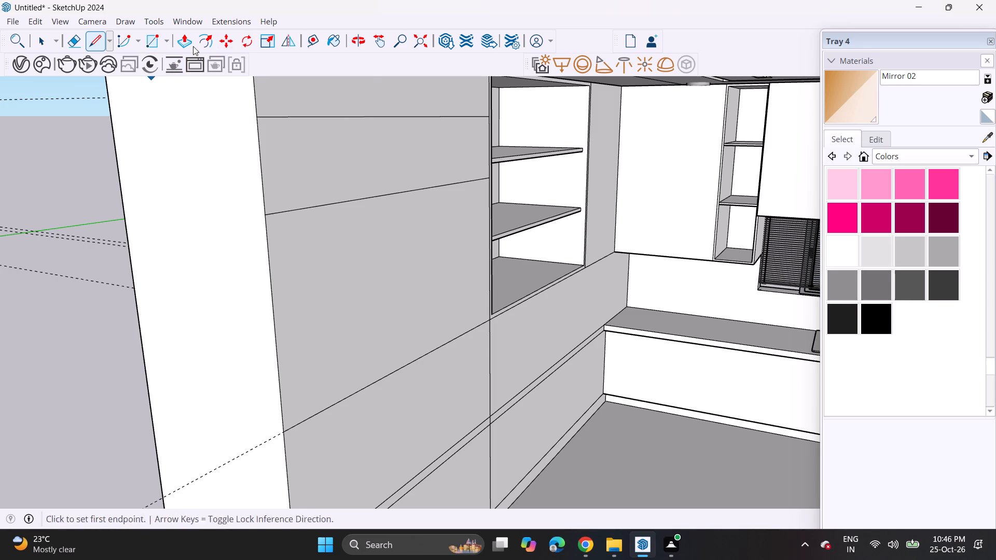
# Offset the band between the two upper lines slightly inward and push the inset face in to form an open recess.
pyautogui.click(211, 48)
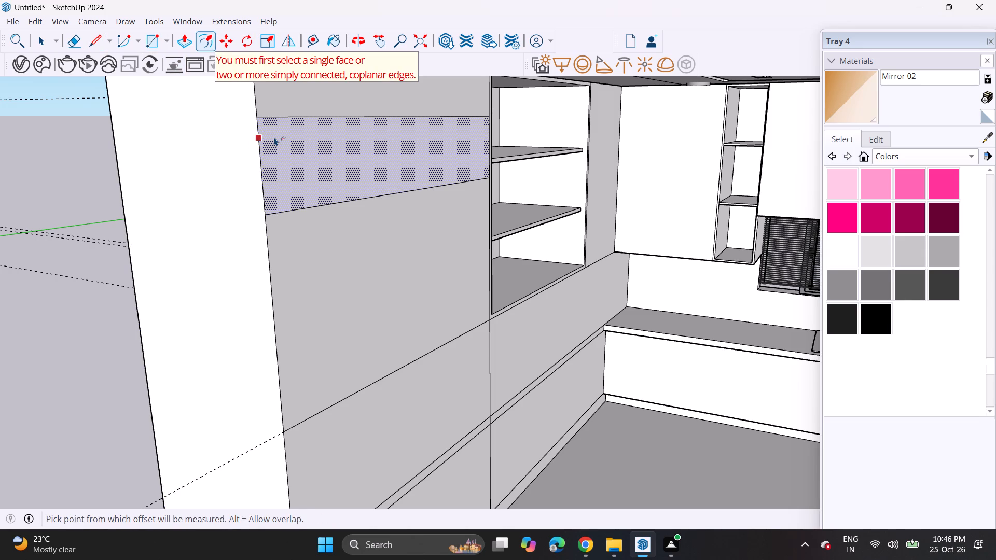
pyautogui.click(275, 135)
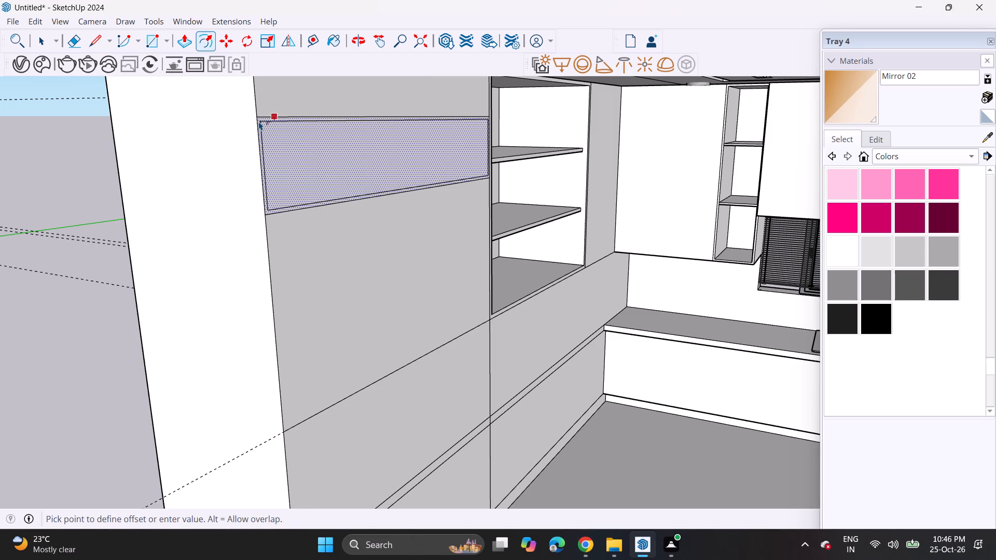
pyautogui.click(259, 121)
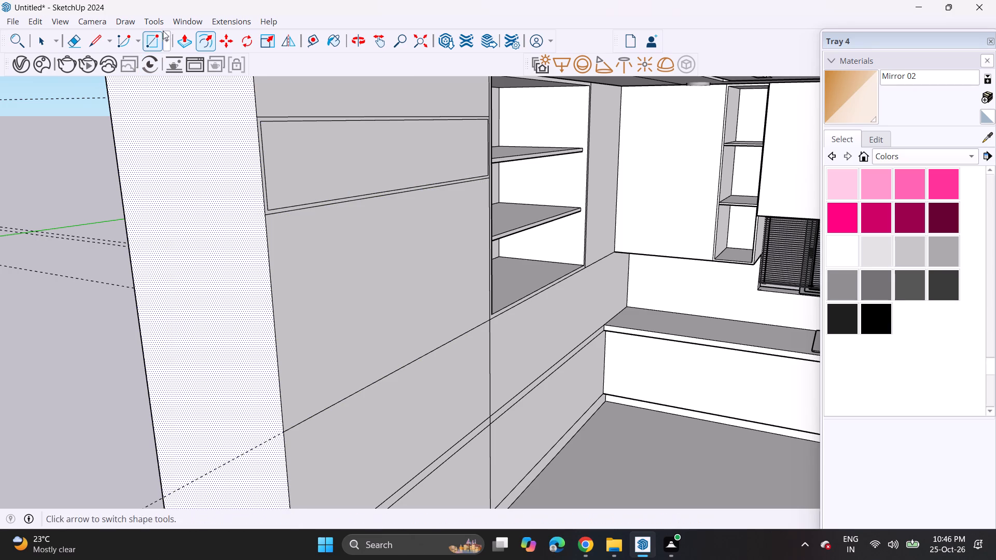
pyautogui.click(190, 40)
pyautogui.press('Escape')
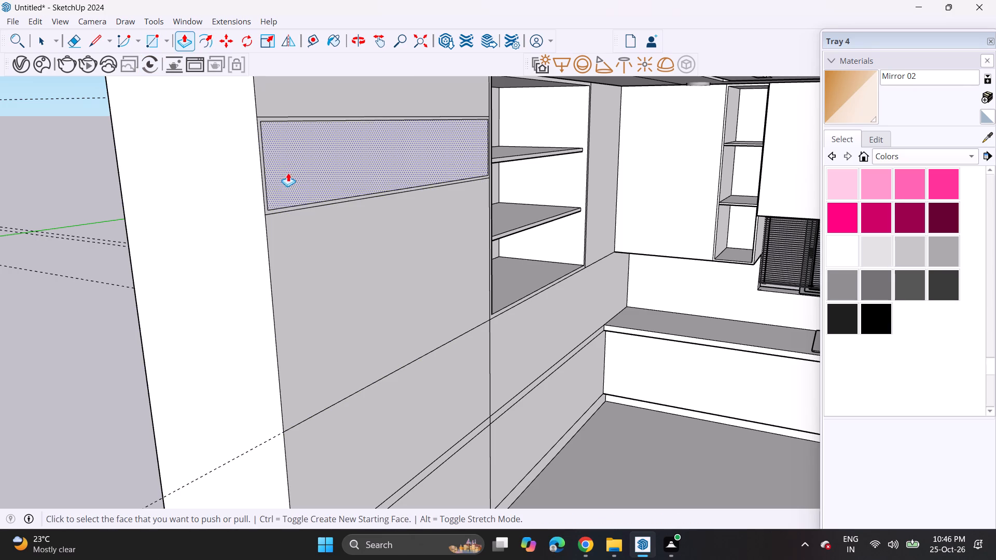
pyautogui.click(296, 178)
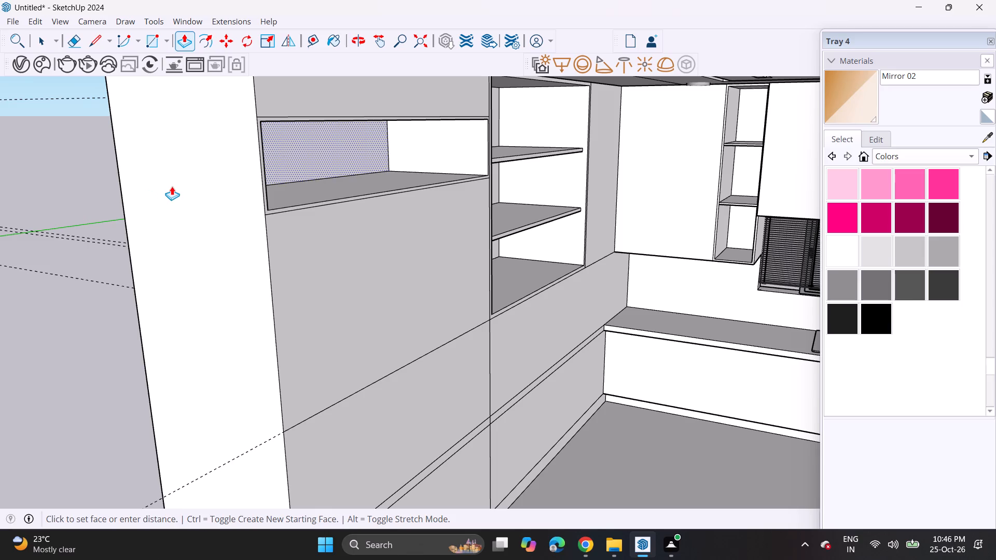
pyautogui.click(173, 186)
# Erase the three dividing lines crossing the tall side-wall panel below the new recess.
pyautogui.keyDown('shift'); pyautogui.moveTo(349, 200); pyautogui.dragTo(353, 136, button='middle'); pyautogui.keyUp('shift')
pyautogui.moveTo(366, 164); pyautogui.dragTo(339, 166, button='middle')
pyautogui.keyDown('shift'); pyautogui.moveTo(347, 181); pyautogui.dragTo(363, 209, button='middle'); pyautogui.keyUp('shift')
pyautogui.scroll(-3, 346, 213)
pyautogui.keyDown('shift'); pyautogui.moveTo(342, 223); pyautogui.dragTo(320, 178, button='middle'); pyautogui.keyUp('shift')
pyautogui.click(70, 40)
pyautogui.moveTo(310, 272); pyautogui.dragTo(313, 325)
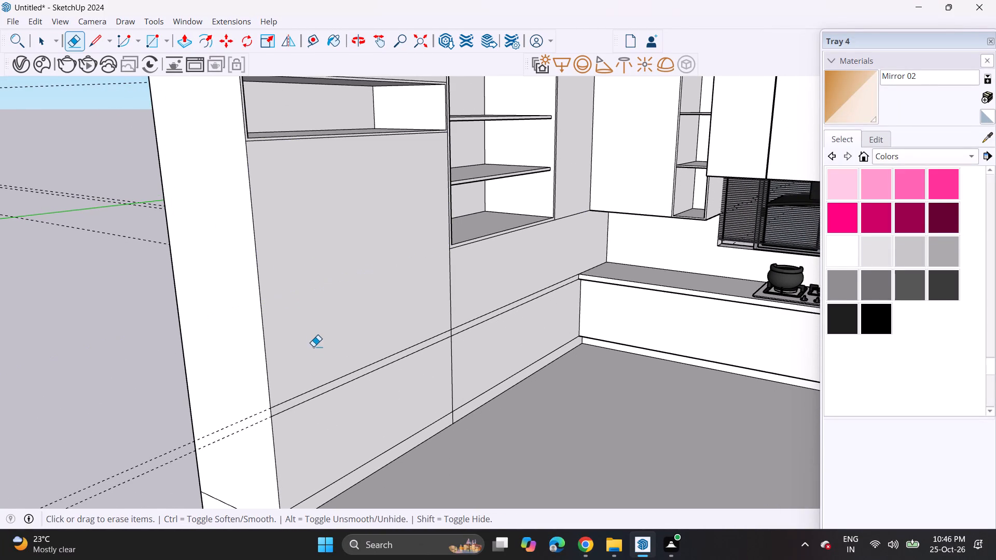
pyautogui.moveTo(319, 369); pyautogui.dragTo(327, 416)
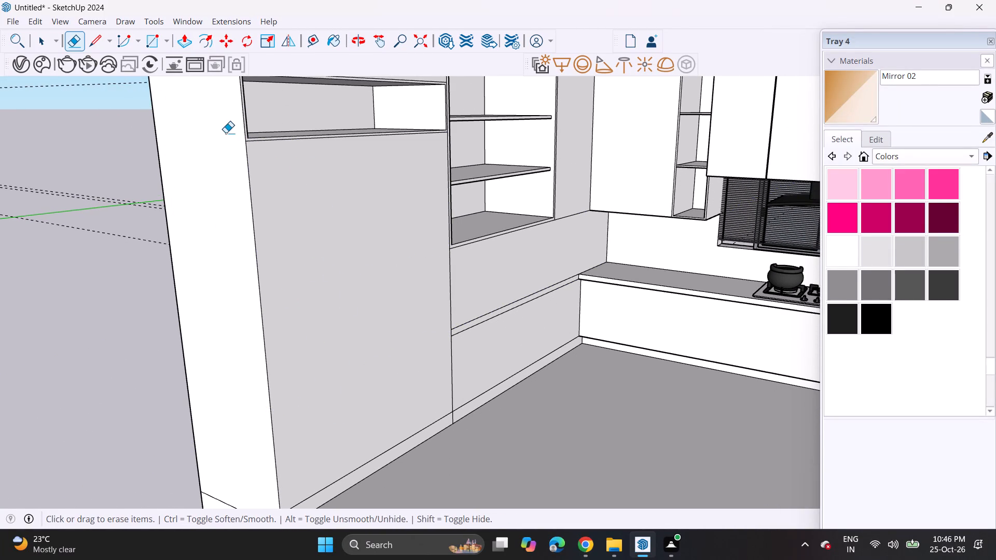
# Offset the tall panel below the recess by the same distance and push its inset face in to the upper recess's depth.
pyautogui.click(204, 36)
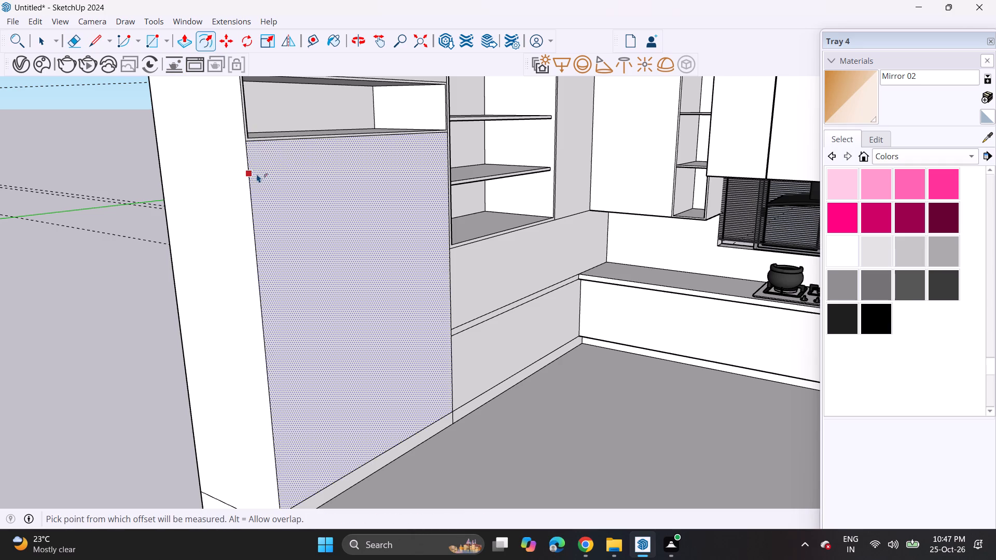
pyautogui.doubleClick(257, 175)
pyautogui.click(187, 45)
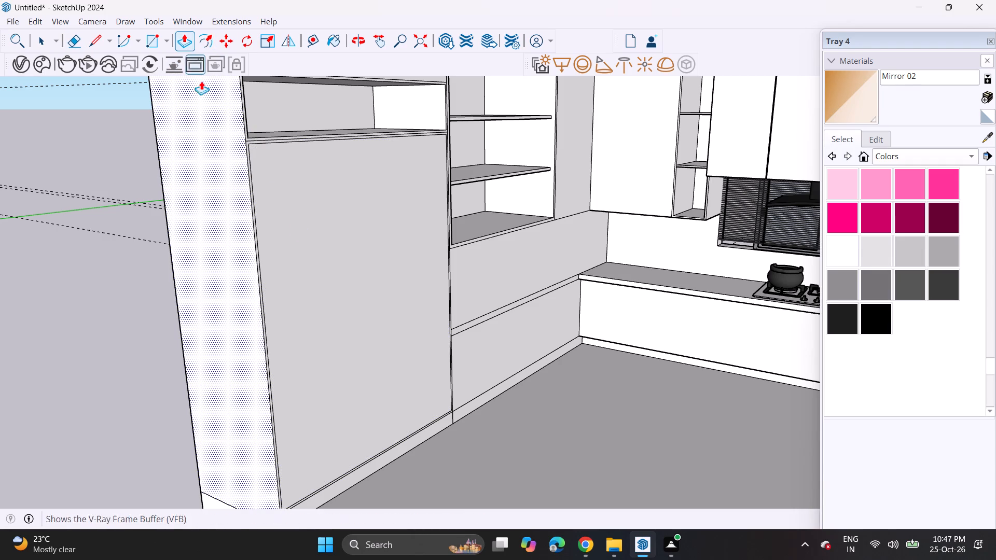
pyautogui.press('Escape')
pyautogui.click(346, 313)
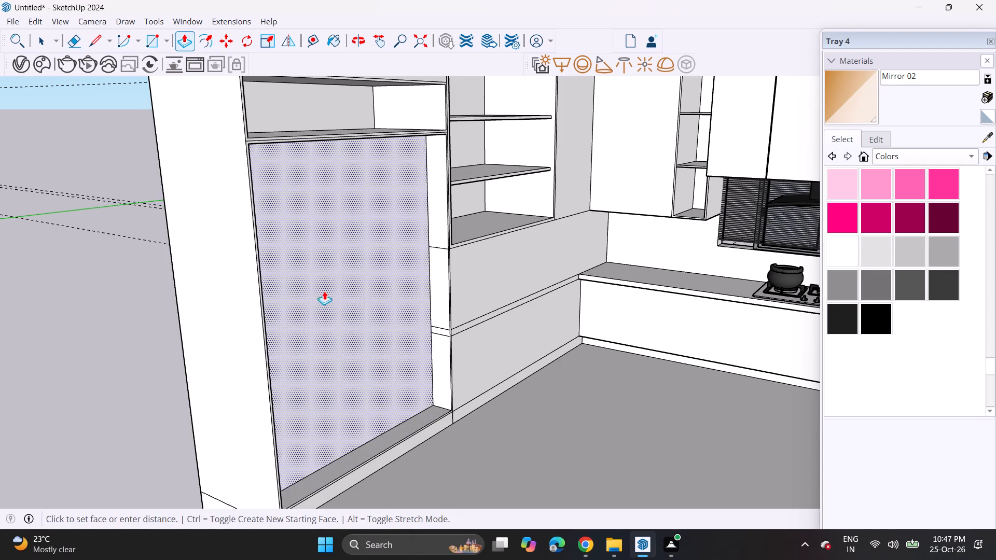
pyautogui.click(308, 115)
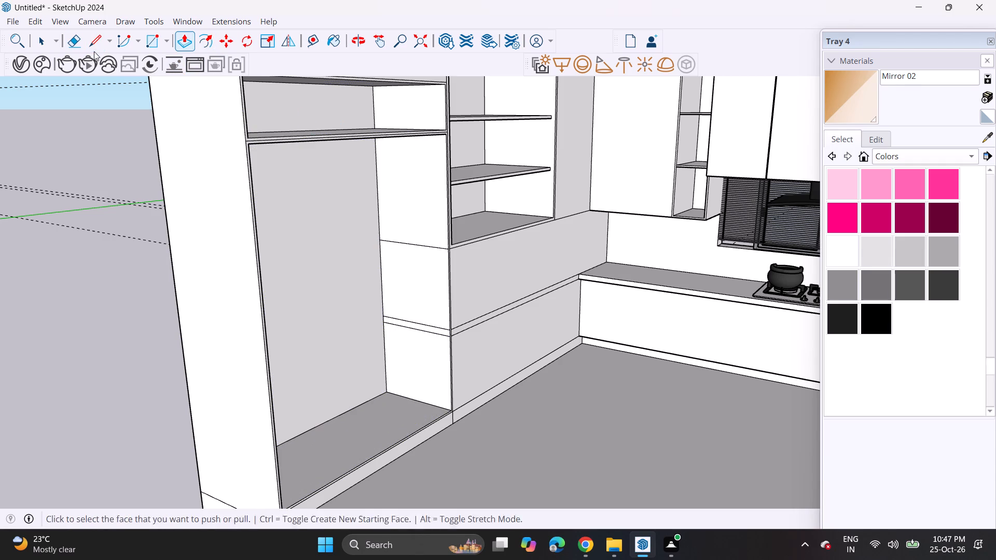
# Erase the leftover lines on the tall recess's inner side face.
pyautogui.click(70, 42)
pyautogui.moveTo(400, 226); pyautogui.dragTo(406, 253)
pyautogui.moveTo(411, 292); pyautogui.dragTo(428, 340)
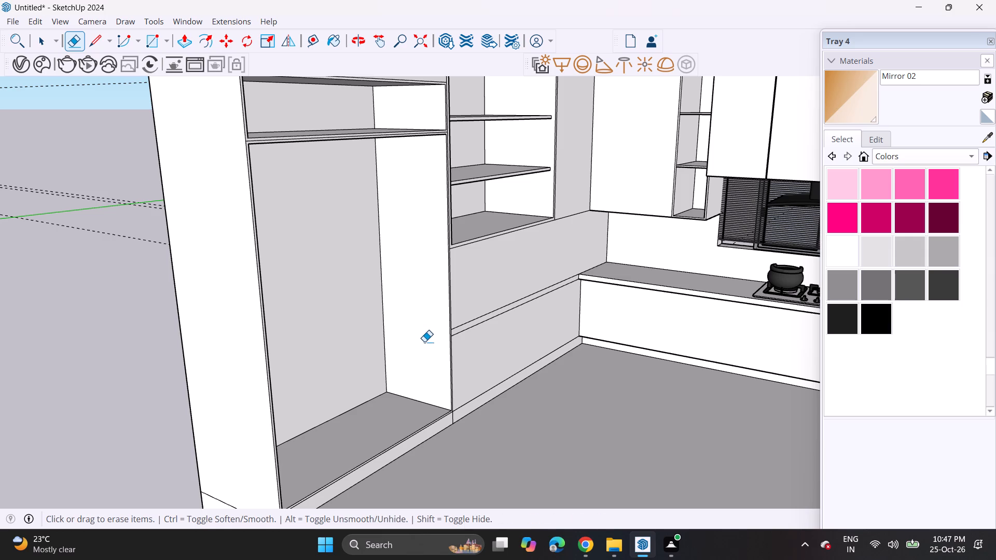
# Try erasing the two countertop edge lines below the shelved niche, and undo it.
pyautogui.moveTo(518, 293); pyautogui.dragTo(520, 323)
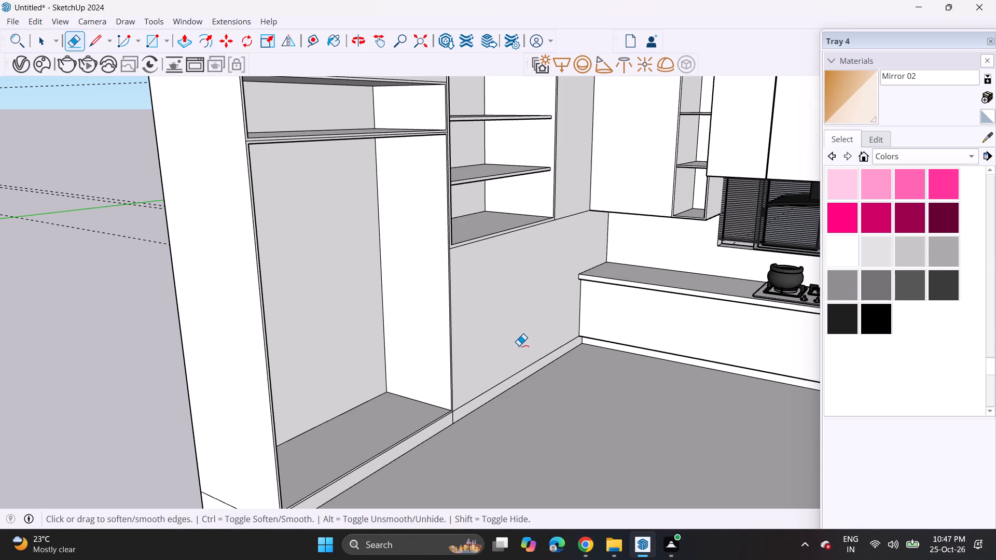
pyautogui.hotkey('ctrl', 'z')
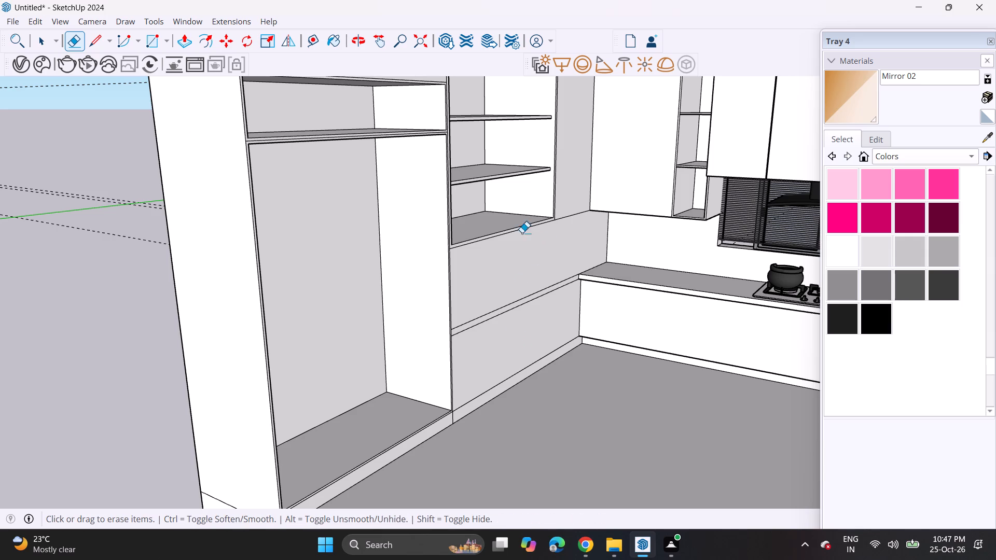
# Push the face between the shelved niche and the countertop lines back to the tall recess's rear edge, exposing the counter surface.
pyautogui.click(184, 48)
pyautogui.click(492, 288)
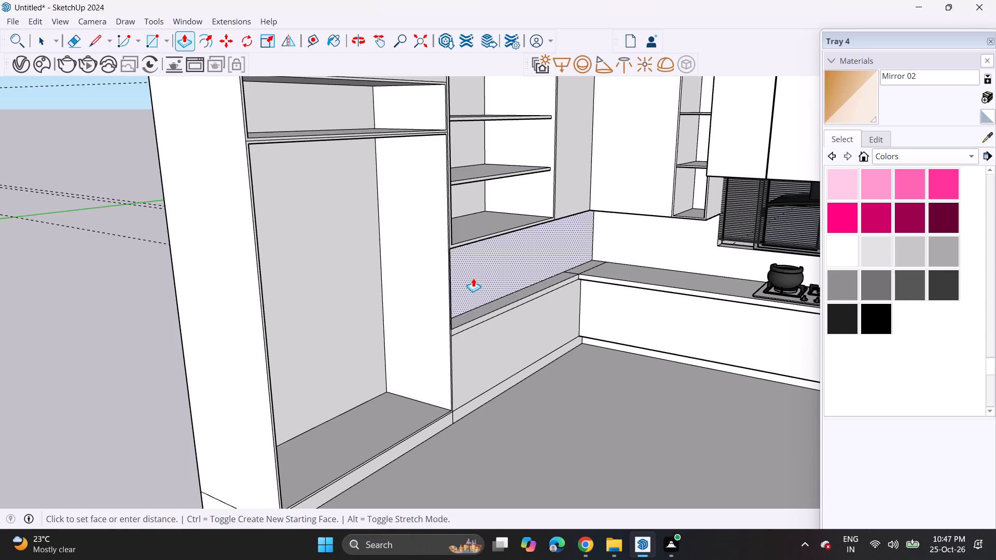
pyautogui.click(382, 282)
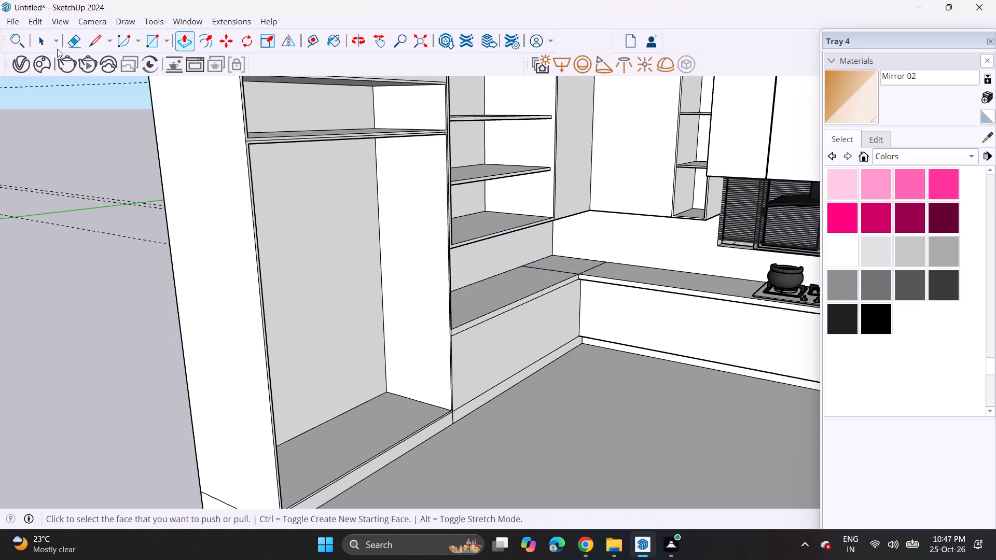
# Erase the leftover seam lines at the corner of the countertop and on the underside of the upper cabinets.
pyautogui.click(77, 47)
pyautogui.moveTo(555, 268); pyautogui.dragTo(551, 275)
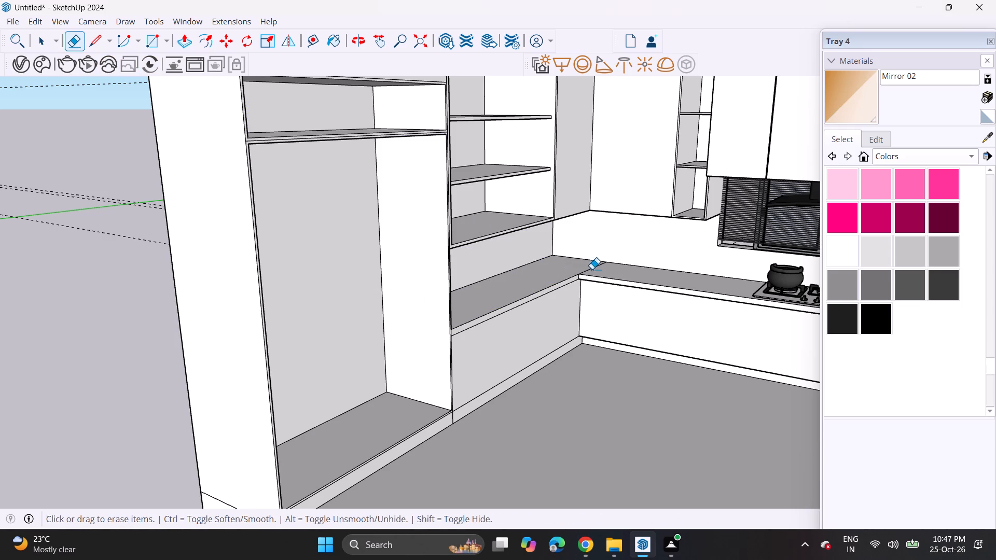
pyautogui.click(592, 269)
pyautogui.moveTo(556, 314); pyautogui.dragTo(585, 258, button='middle')
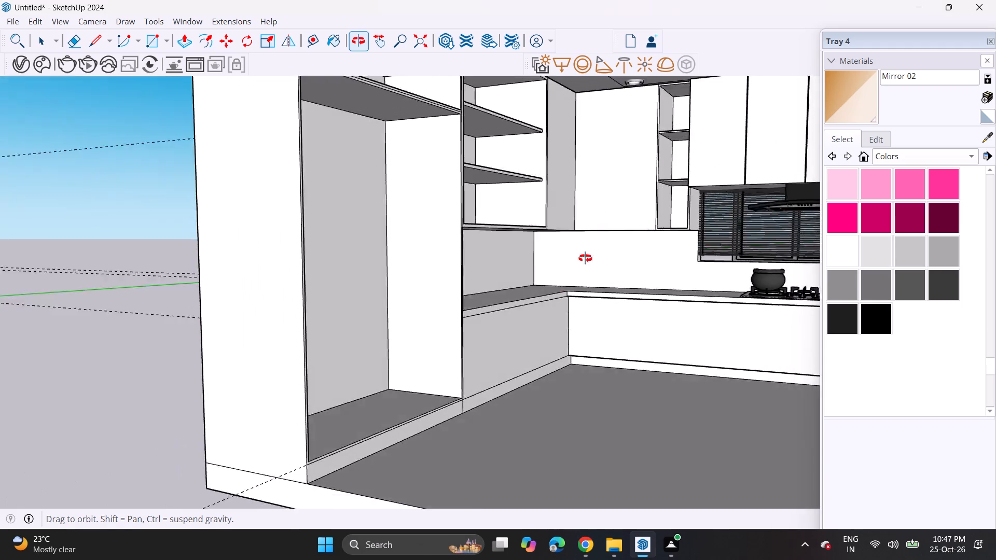
pyautogui.moveTo(585, 258); pyautogui.dragTo(542, 216, button='middle')
pyautogui.scroll(6, 539, 246)
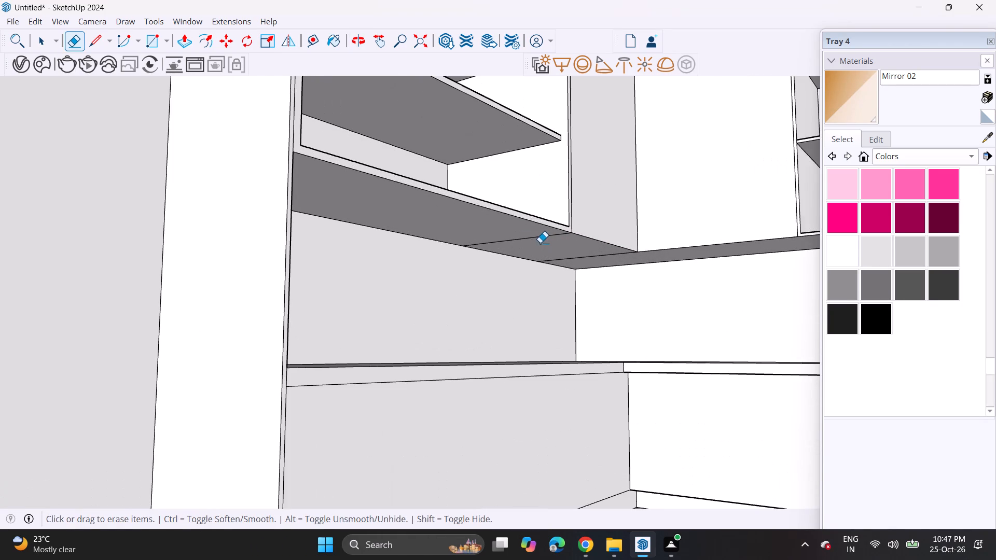
pyautogui.click(541, 237)
pyautogui.click(578, 256)
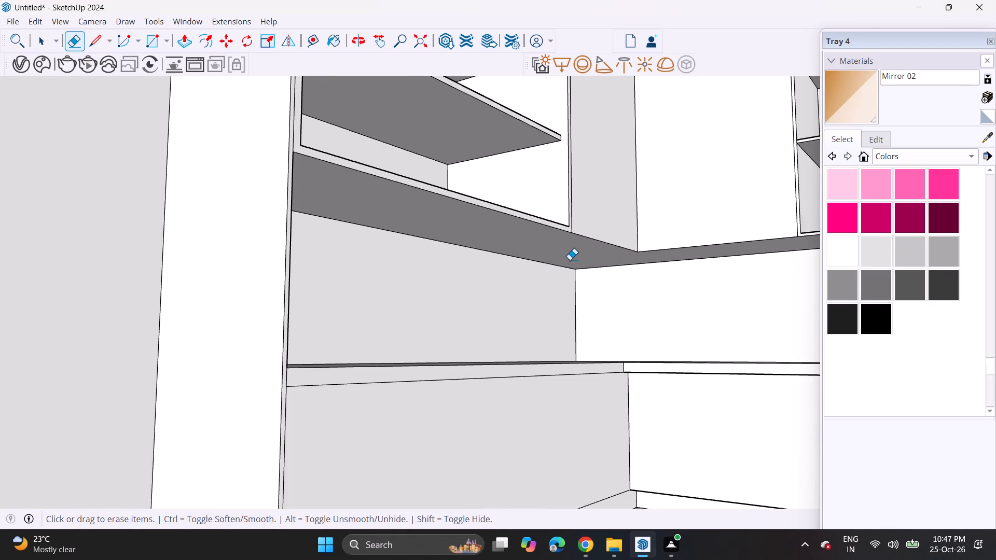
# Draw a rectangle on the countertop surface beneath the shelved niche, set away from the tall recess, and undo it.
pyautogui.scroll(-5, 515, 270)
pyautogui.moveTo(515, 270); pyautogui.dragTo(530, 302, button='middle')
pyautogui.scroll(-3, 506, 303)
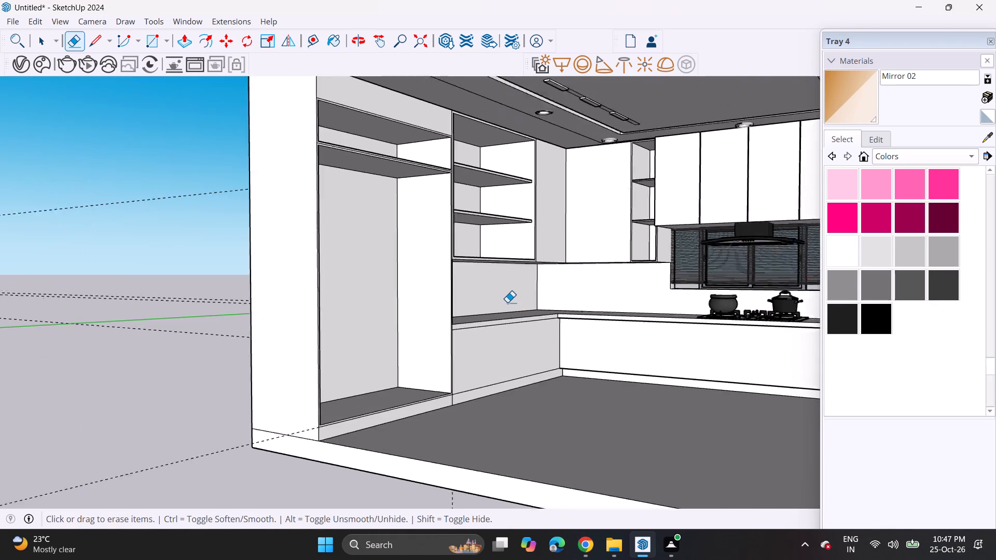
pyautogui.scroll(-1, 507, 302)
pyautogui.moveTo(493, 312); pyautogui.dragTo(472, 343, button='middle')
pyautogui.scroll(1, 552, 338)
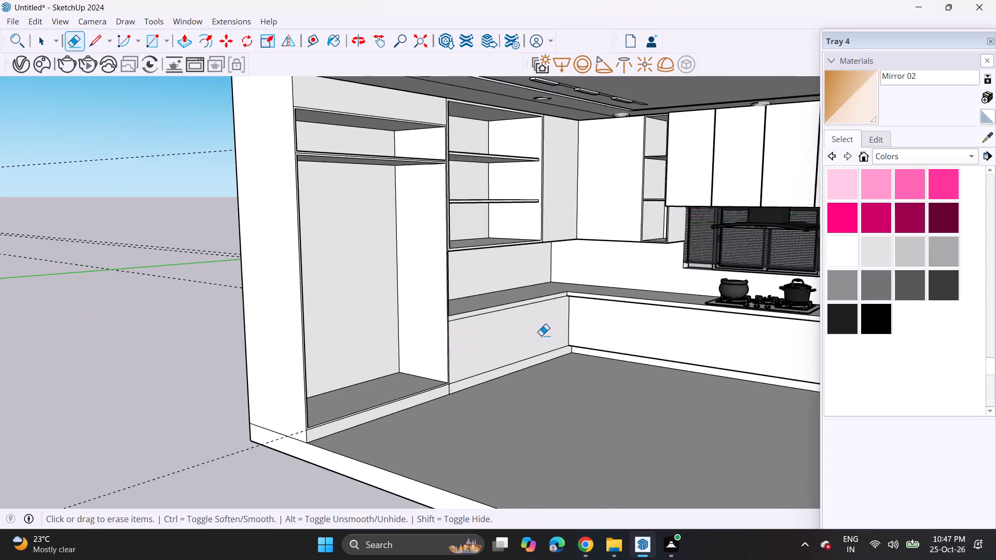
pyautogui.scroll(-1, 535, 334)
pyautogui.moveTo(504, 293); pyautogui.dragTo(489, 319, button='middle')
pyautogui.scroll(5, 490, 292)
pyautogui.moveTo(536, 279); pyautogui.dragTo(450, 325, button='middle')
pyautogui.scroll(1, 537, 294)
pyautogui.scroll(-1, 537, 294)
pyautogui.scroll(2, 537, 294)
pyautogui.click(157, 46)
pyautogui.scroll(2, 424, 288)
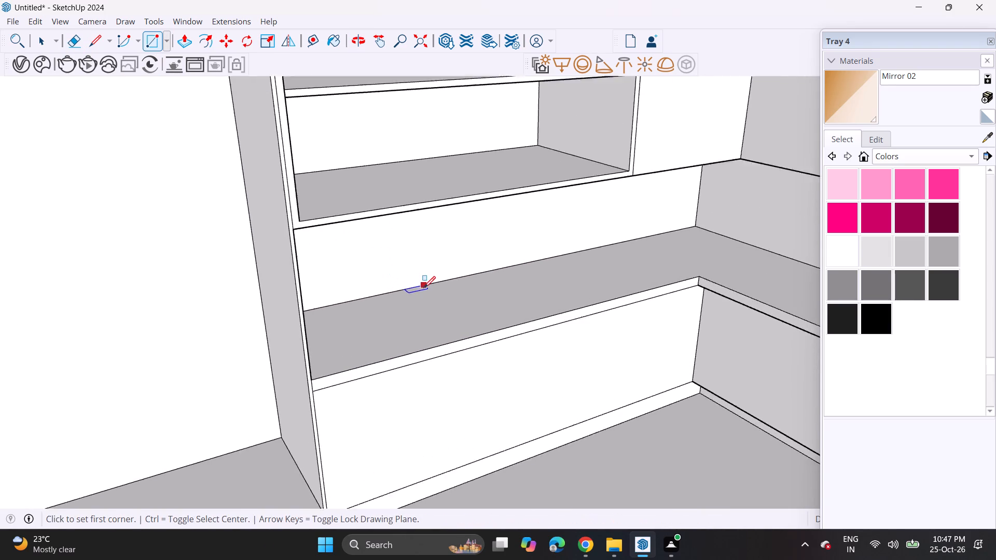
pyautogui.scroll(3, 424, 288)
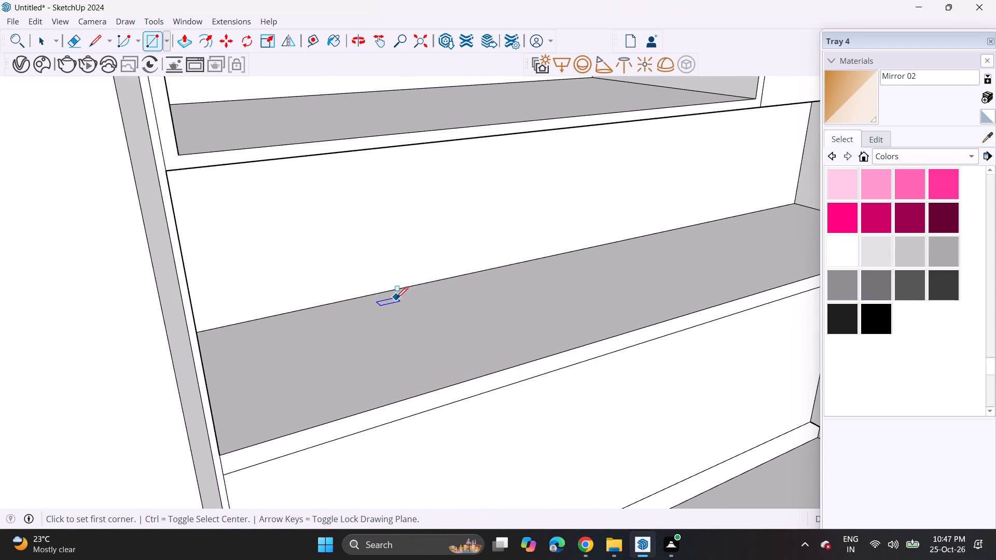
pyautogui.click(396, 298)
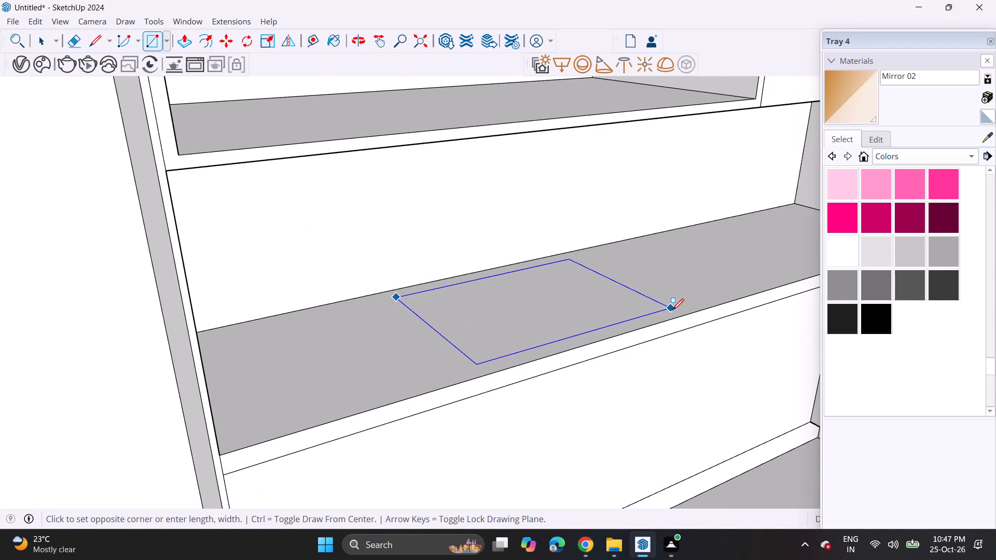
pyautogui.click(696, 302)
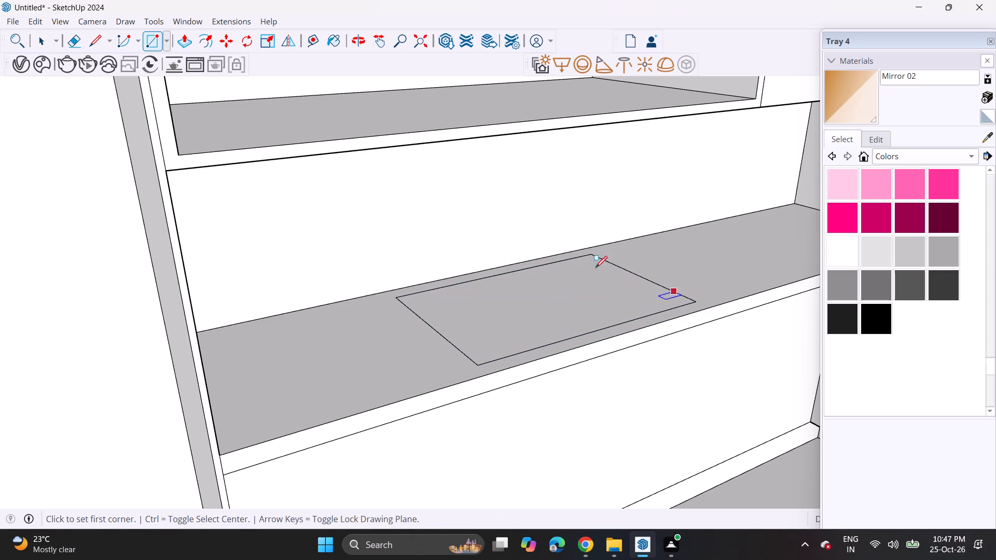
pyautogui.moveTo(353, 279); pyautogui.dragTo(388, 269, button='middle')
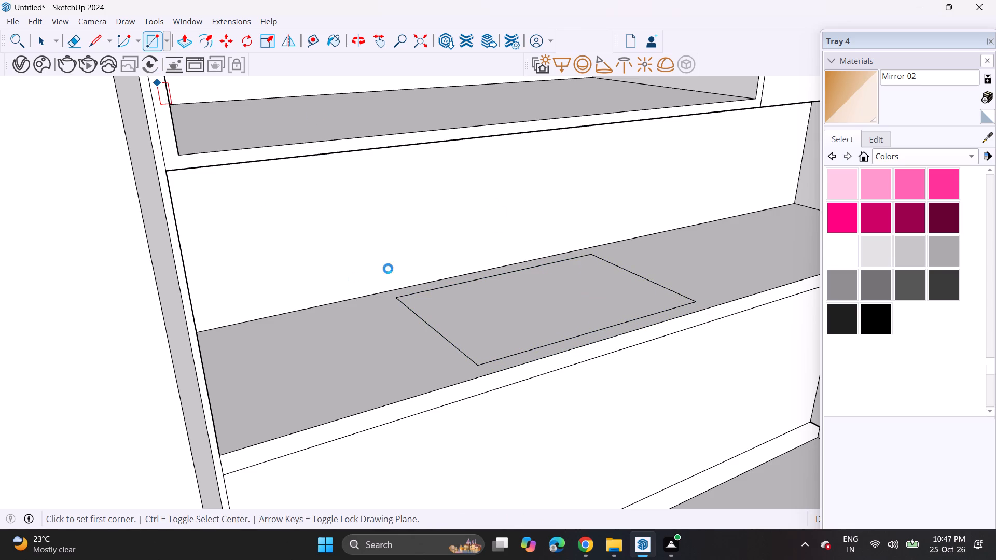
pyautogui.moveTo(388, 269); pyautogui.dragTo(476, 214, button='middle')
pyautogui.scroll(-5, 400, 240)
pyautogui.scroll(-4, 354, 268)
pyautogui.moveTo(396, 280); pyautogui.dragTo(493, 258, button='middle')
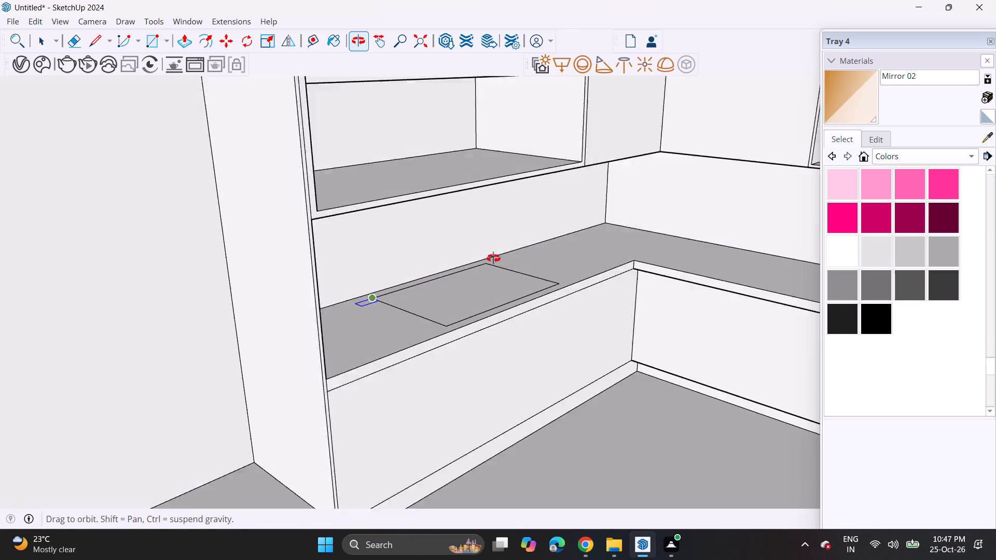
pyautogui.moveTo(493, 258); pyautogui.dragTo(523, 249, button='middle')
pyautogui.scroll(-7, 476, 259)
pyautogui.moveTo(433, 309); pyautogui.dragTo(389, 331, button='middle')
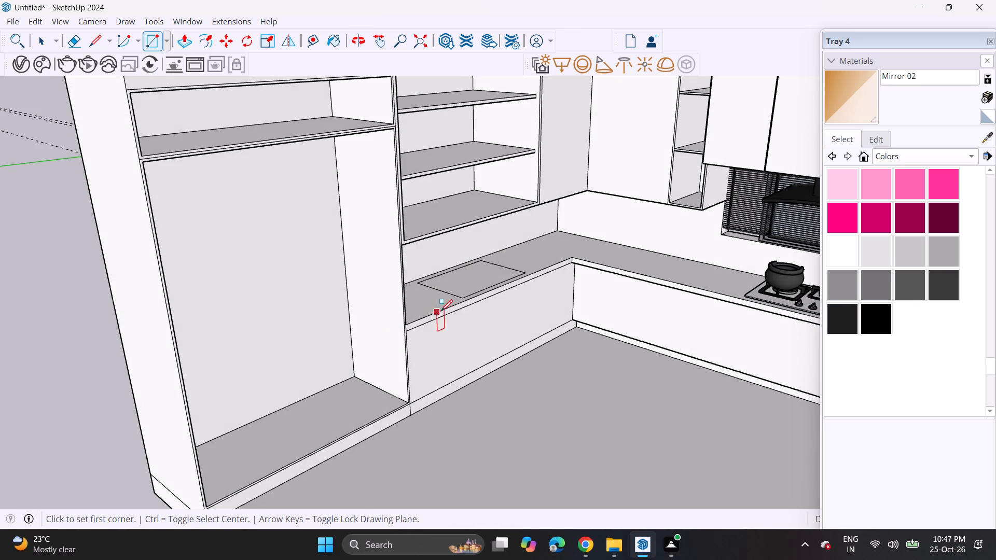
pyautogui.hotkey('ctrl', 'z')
# Draw a rectangular basin outline on the countertop beneath the shelved niche, close to the tall recess and inset from the counter edges.
pyautogui.scroll(12, 444, 304)
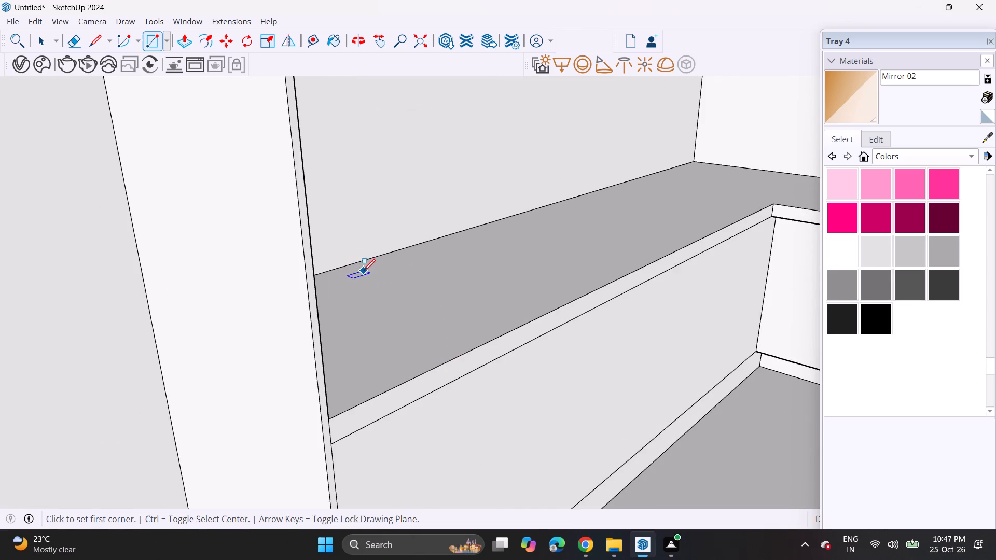
pyautogui.click(356, 270)
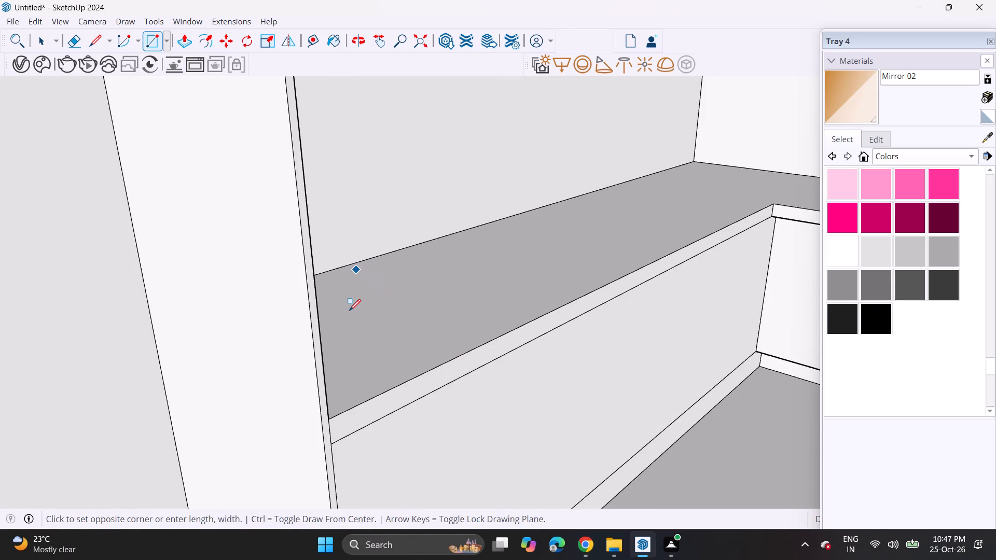
pyautogui.press('Escape')
pyautogui.moveTo(353, 296); pyautogui.dragTo(270, 286, button='middle')
pyautogui.click(209, 270)
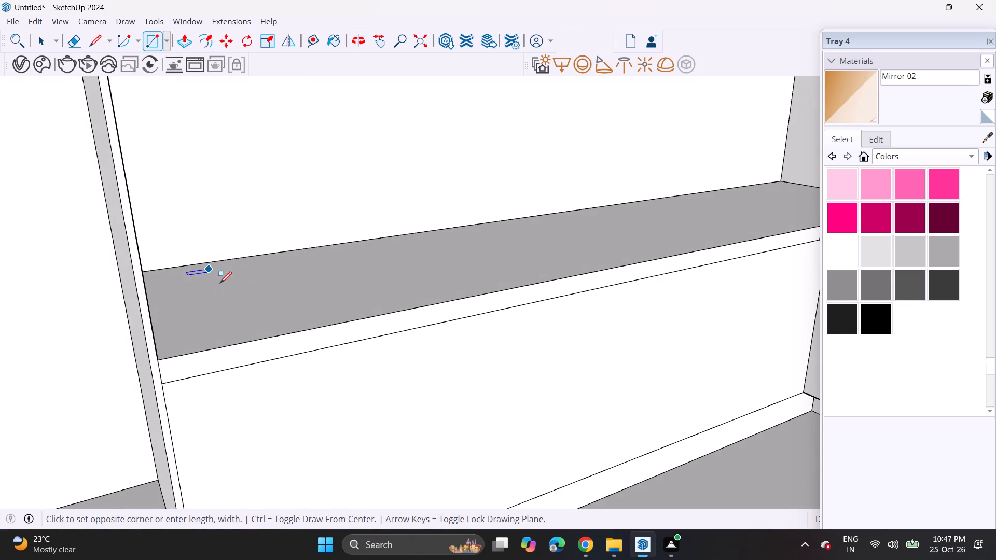
pyautogui.click(511, 282)
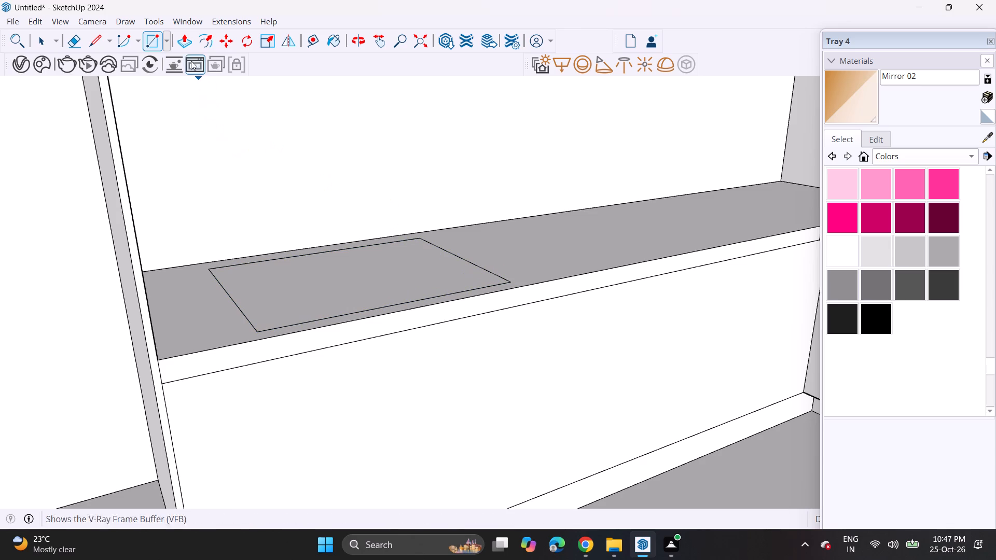
# Push the rectangle on the countertop down into the base cabinet to form a recessed basin.
pyautogui.click(189, 44)
pyautogui.click(325, 274)
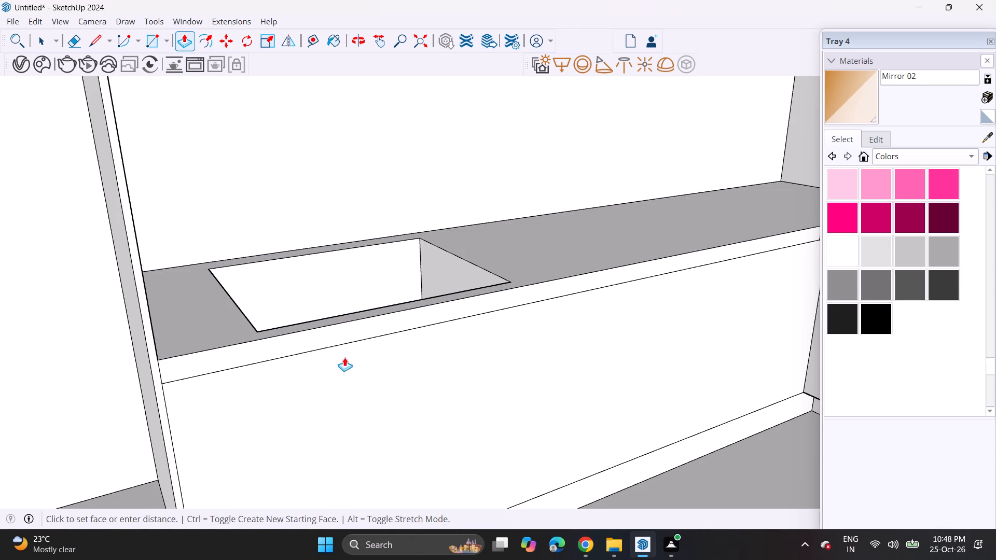
pyautogui.click(345, 362)
pyautogui.moveTo(355, 262); pyautogui.dragTo(376, 308, button='middle')
pyautogui.scroll(-3, 363, 313)
pyautogui.scroll(1, 363, 313)
pyautogui.scroll(-3, 363, 313)
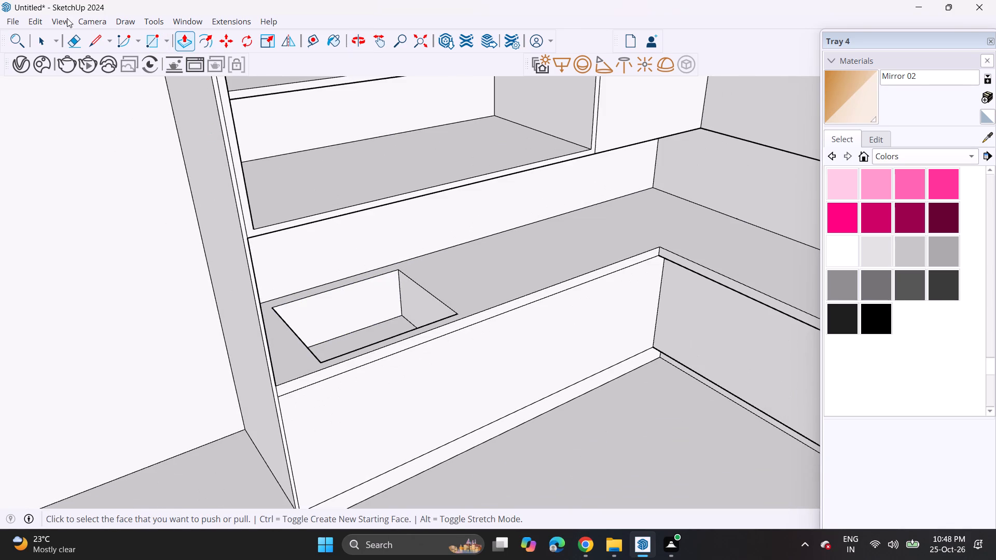
# Start importing a model and look through the Downloads folder thumbnails for a suitable file.
pyautogui.click(15, 18)
pyautogui.click(61, 202)
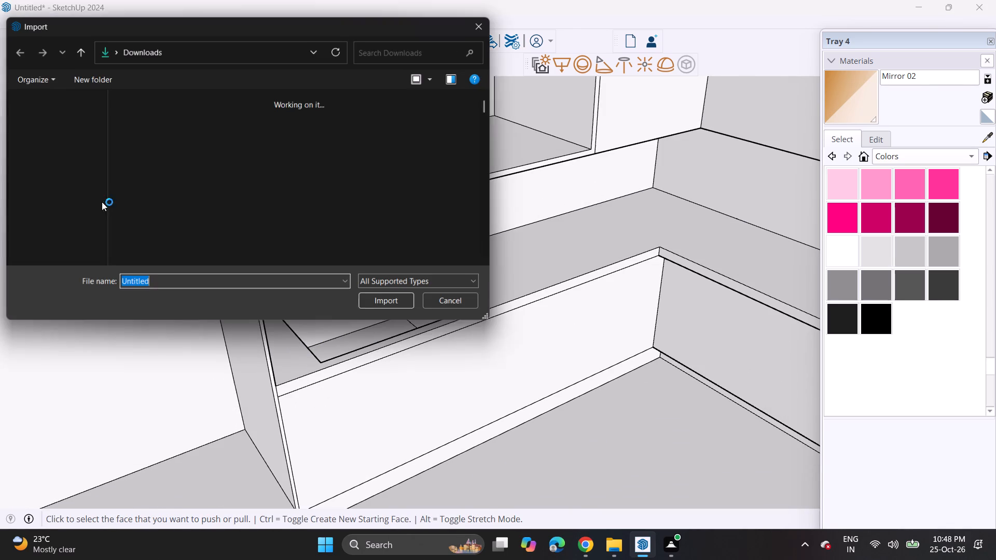
pyautogui.scroll(-4, 259, 239)
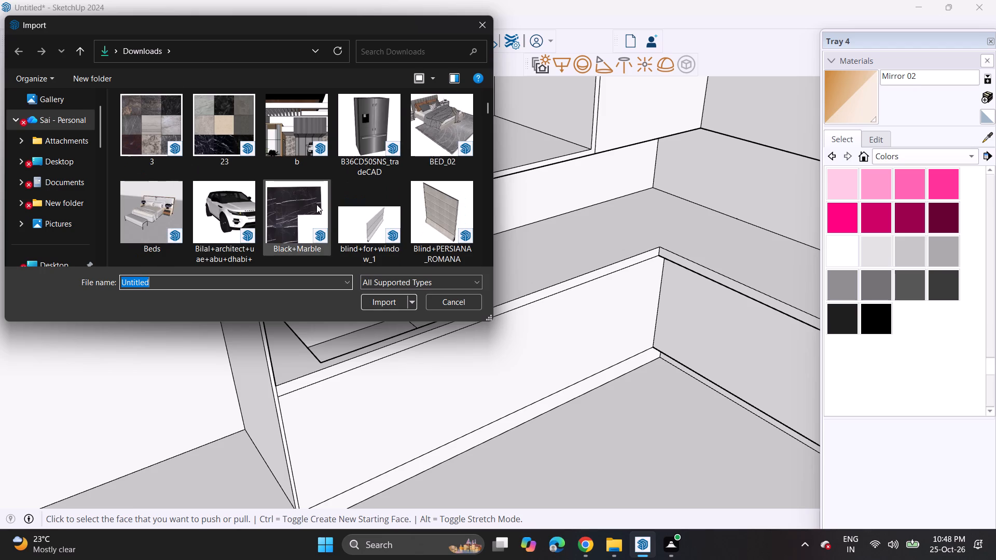
pyautogui.scroll(3, 316, 204)
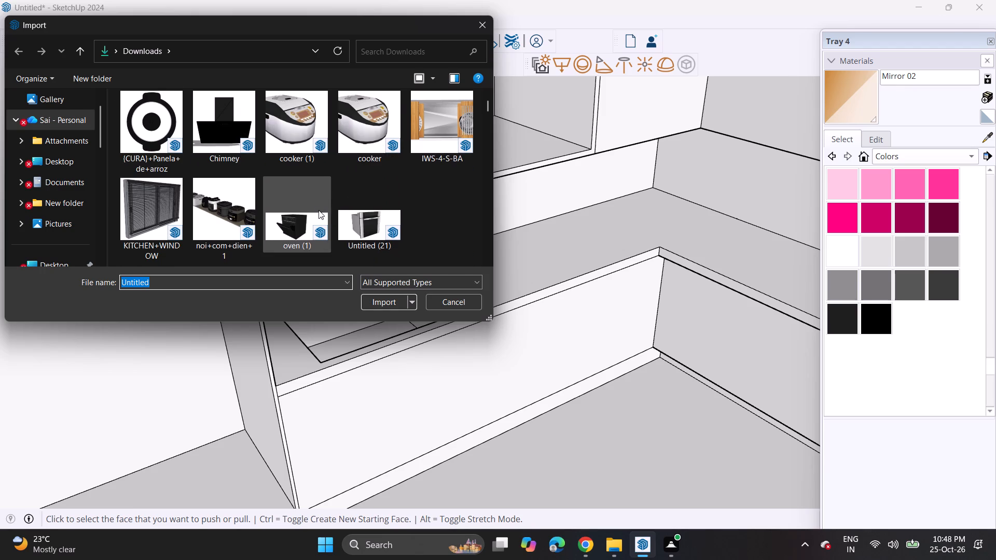
pyautogui.scroll(-3, 319, 210)
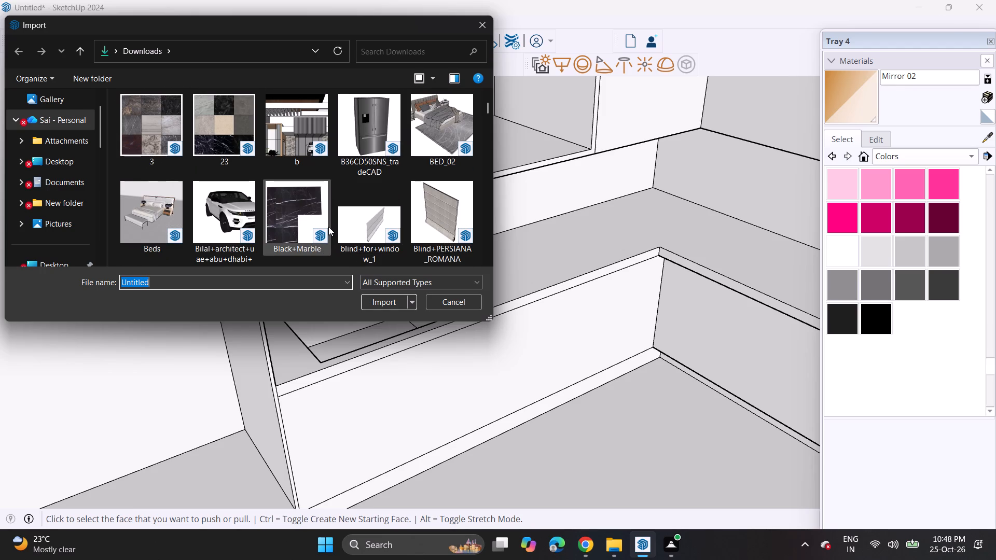
pyautogui.scroll(-4, 352, 213)
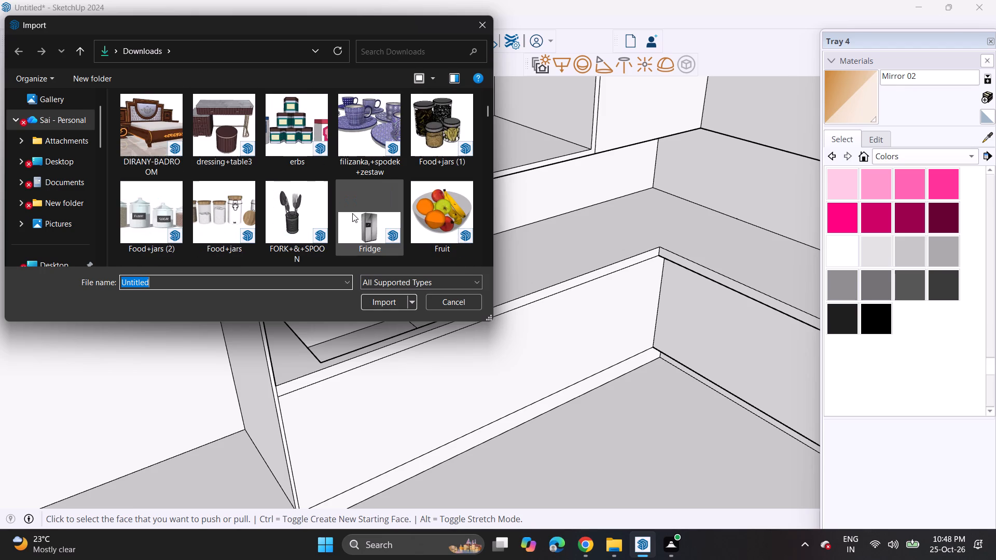
pyautogui.scroll(-4, 372, 206)
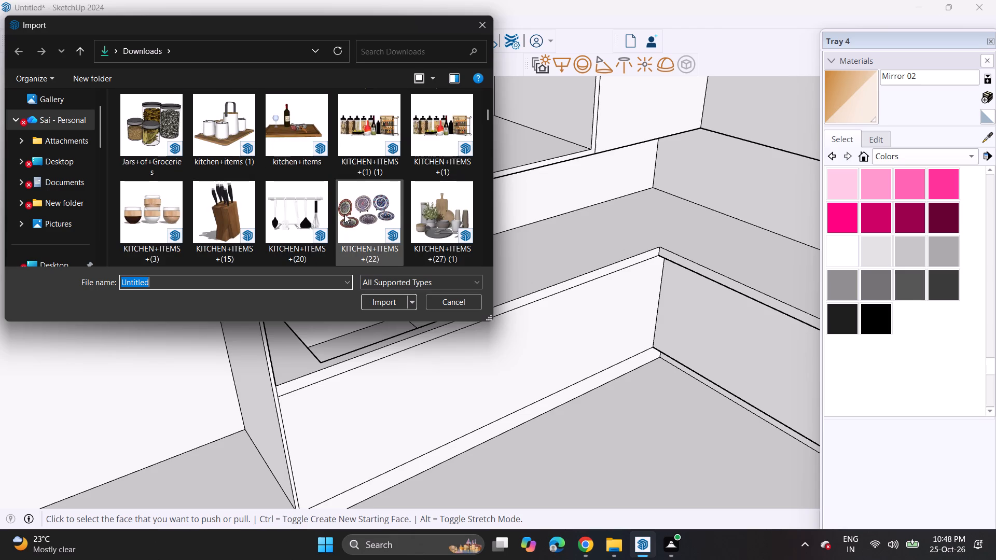
pyautogui.scroll(-4, 344, 214)
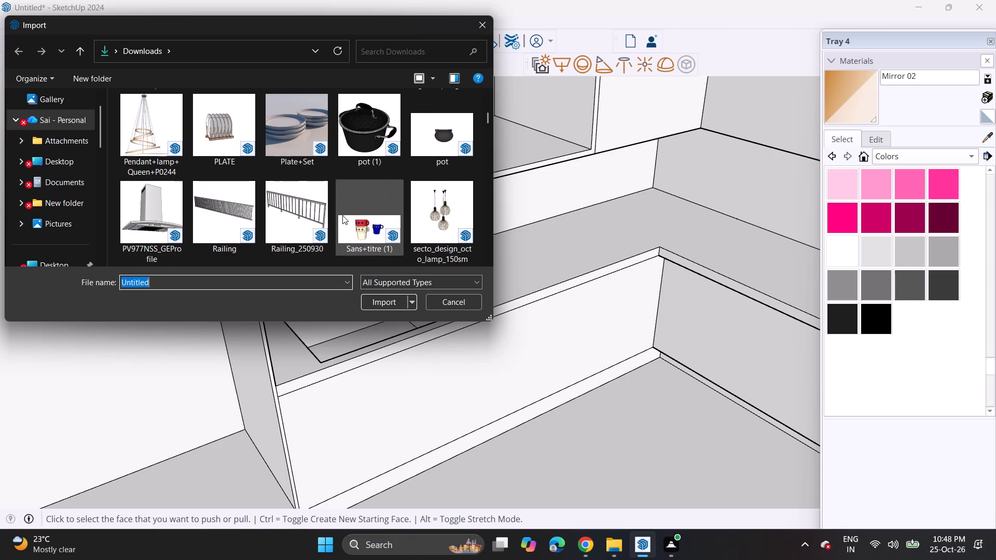
pyautogui.scroll(2, 342, 215)
pyautogui.scroll(-4, 342, 215)
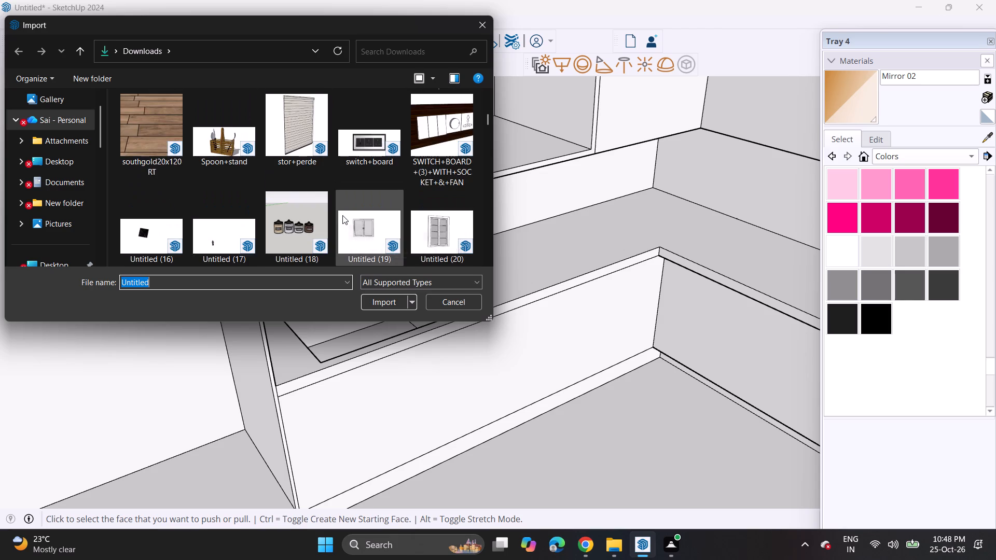
pyautogui.scroll(-3, 276, 221)
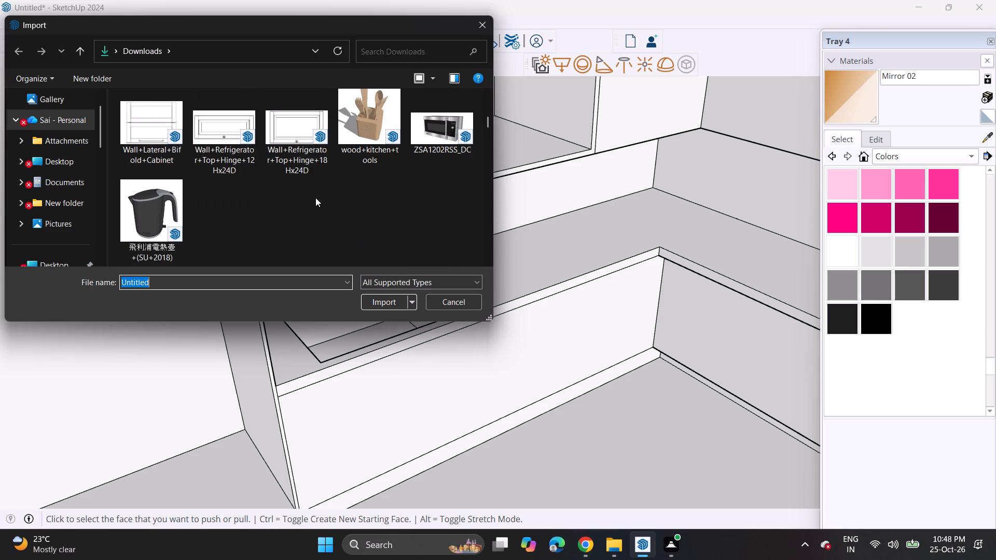
pyautogui.scroll(-4, 315, 198)
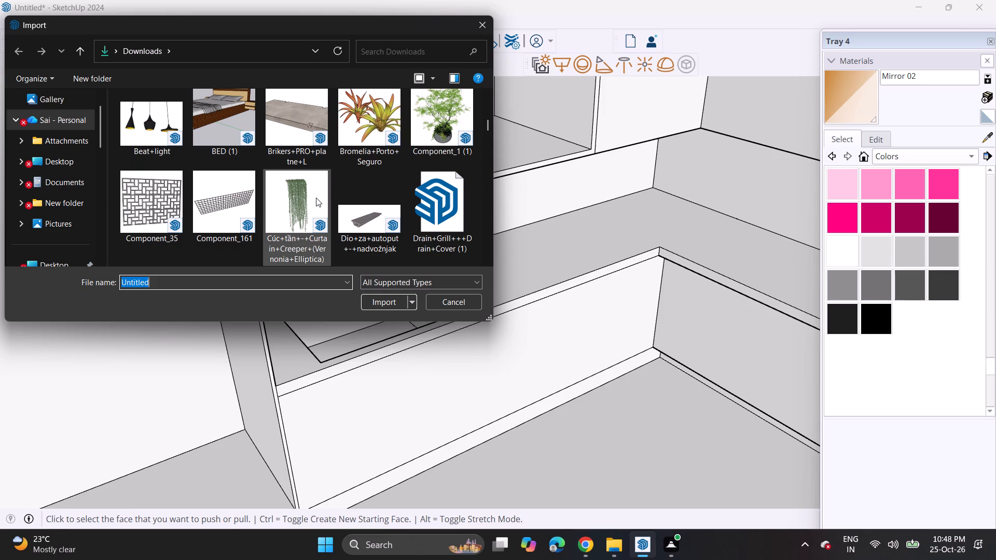
pyautogui.scroll(-2, 316, 198)
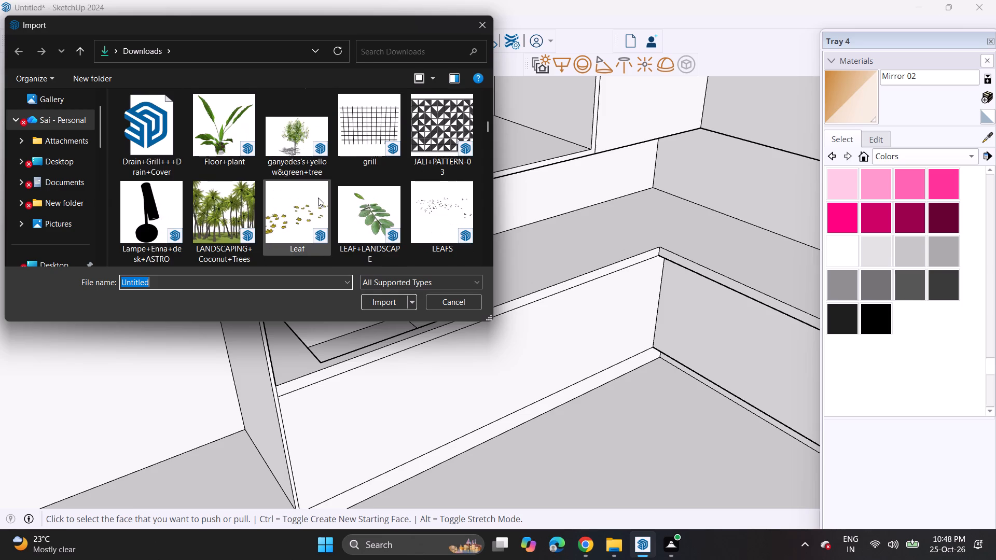
pyautogui.scroll(1, 318, 198)
pyautogui.scroll(-3, 319, 197)
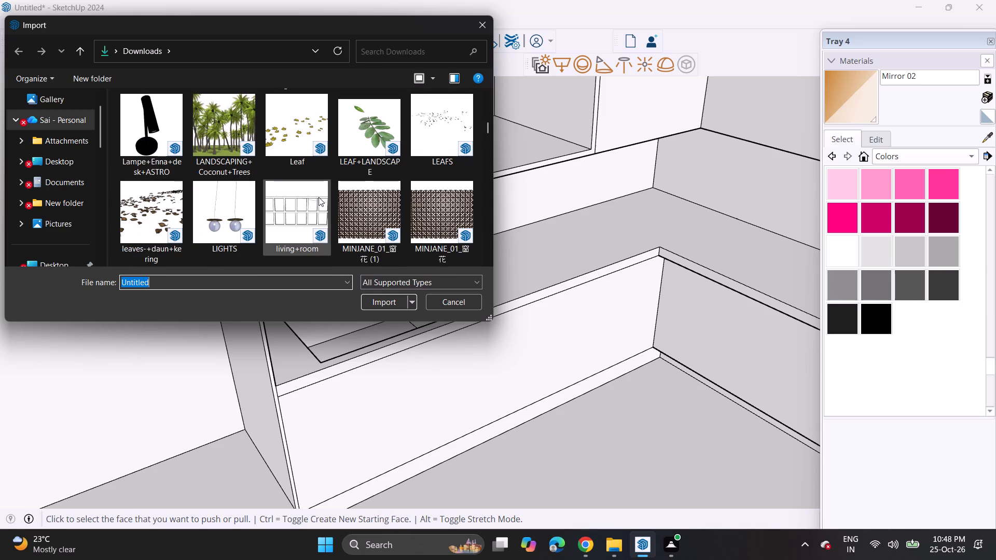
pyautogui.scroll(-3, 319, 197)
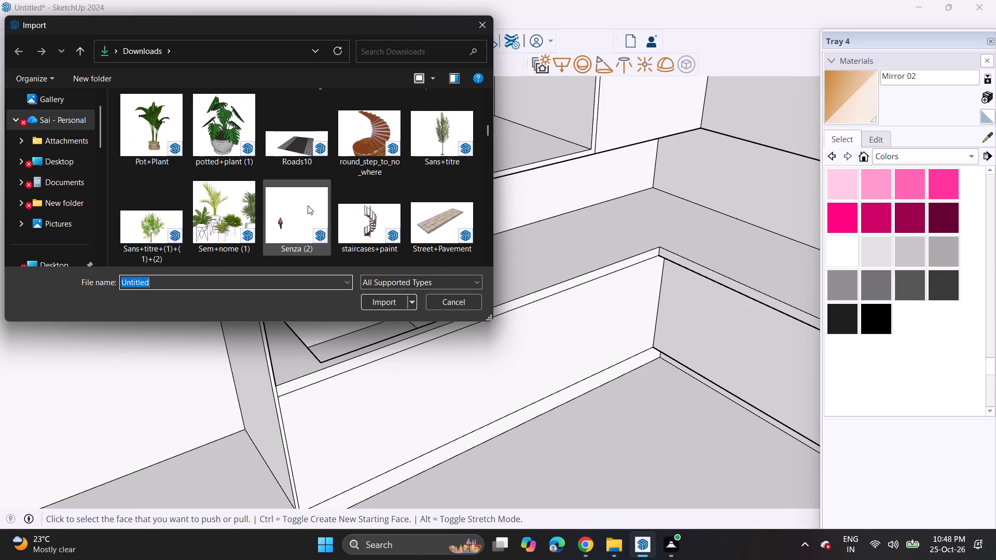
pyautogui.scroll(-1, 296, 206)
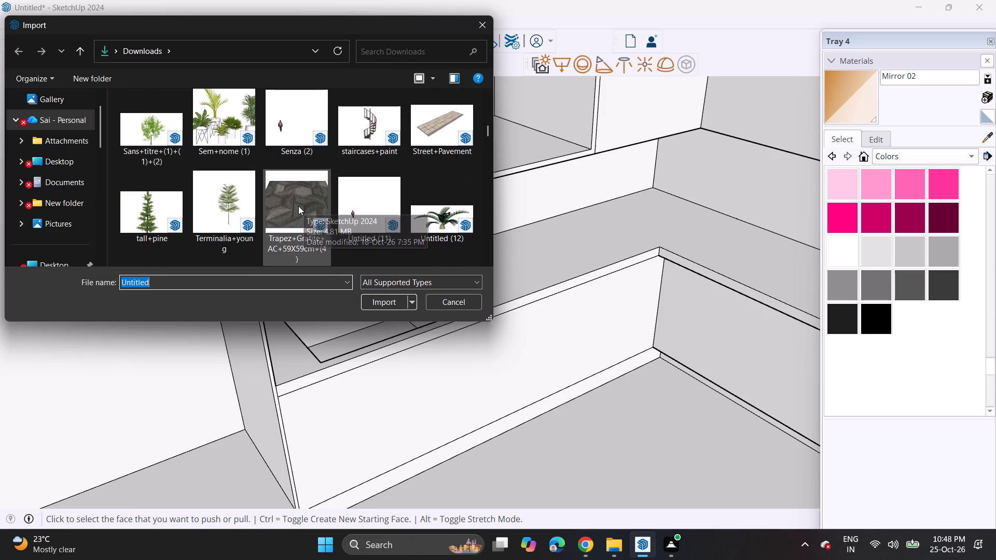
pyautogui.scroll(-2, 298, 206)
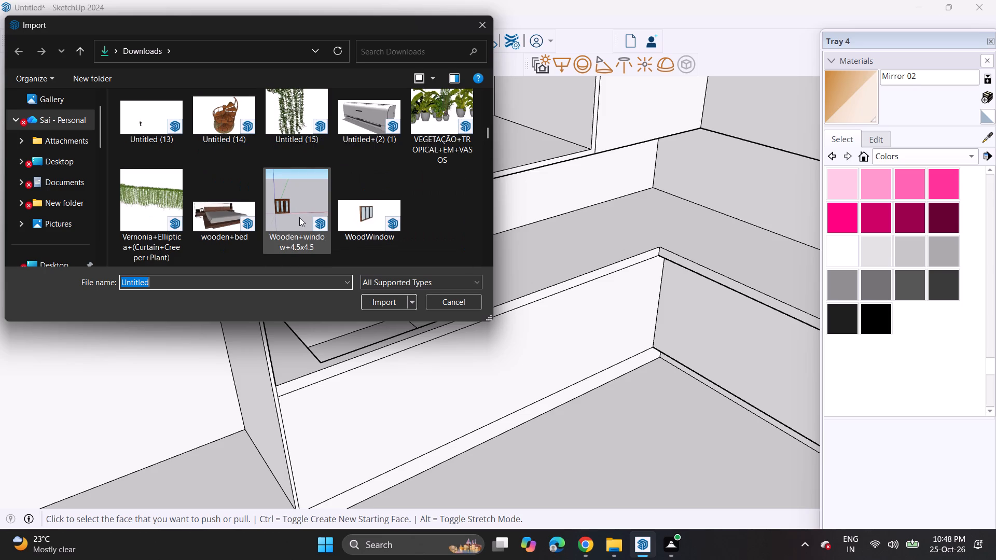
pyautogui.scroll(6, 299, 217)
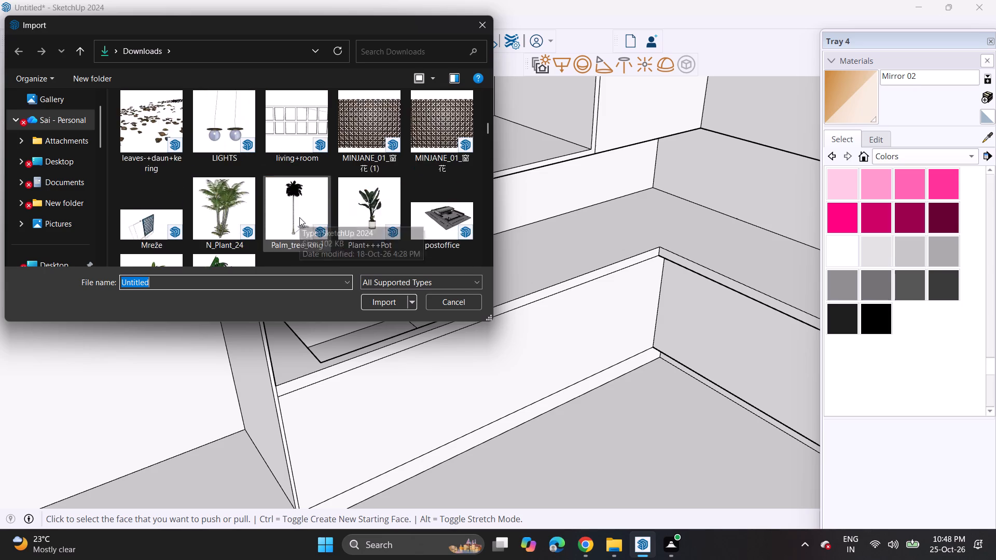
pyautogui.scroll(10, 299, 217)
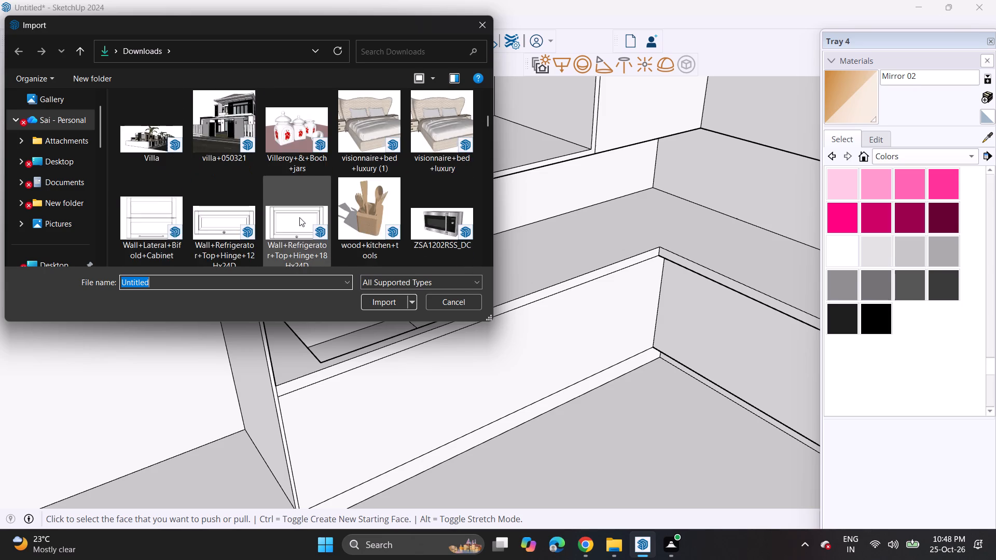
pyautogui.scroll(3, 299, 217)
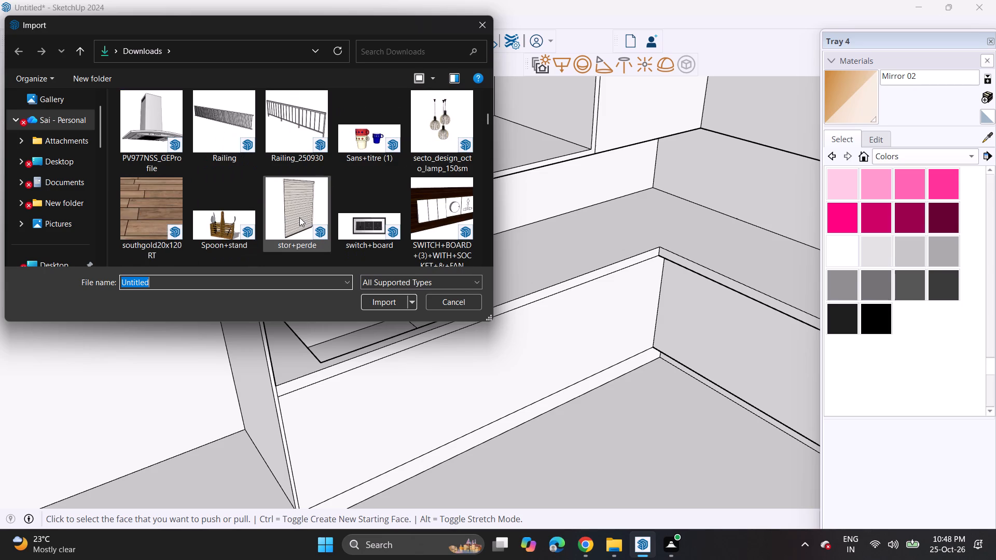
pyautogui.scroll(4, 317, 211)
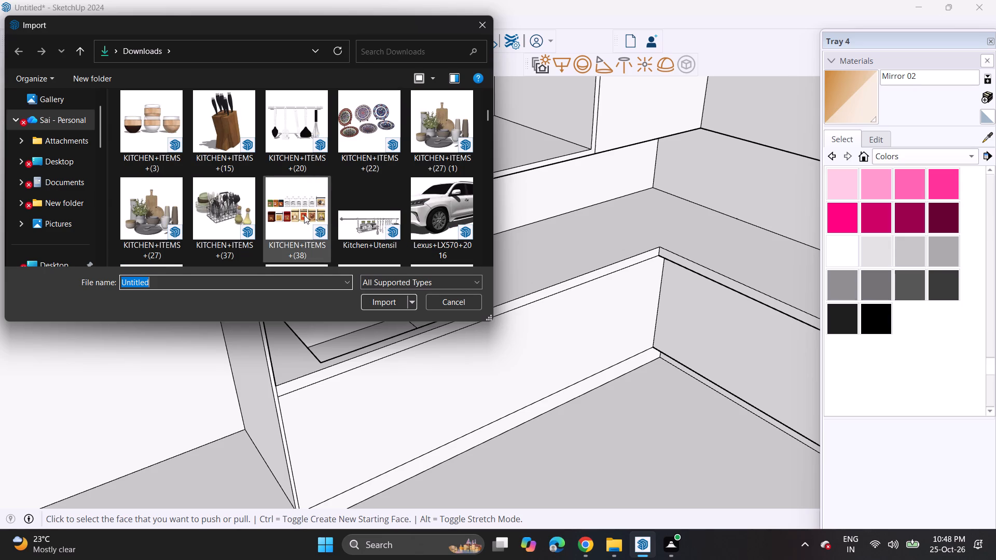
pyautogui.scroll(2, 304, 215)
pyautogui.scroll(3, 240, 207)
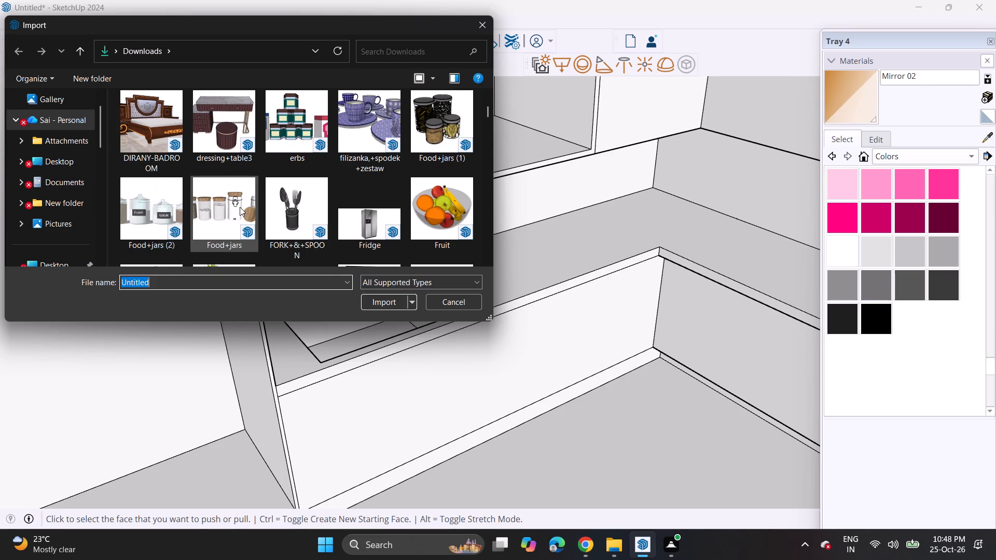
# Import the Component_12 sink with tap from Downloads and place it on the countertop around the recessed basin.
pyautogui.scroll(4, 258, 212)
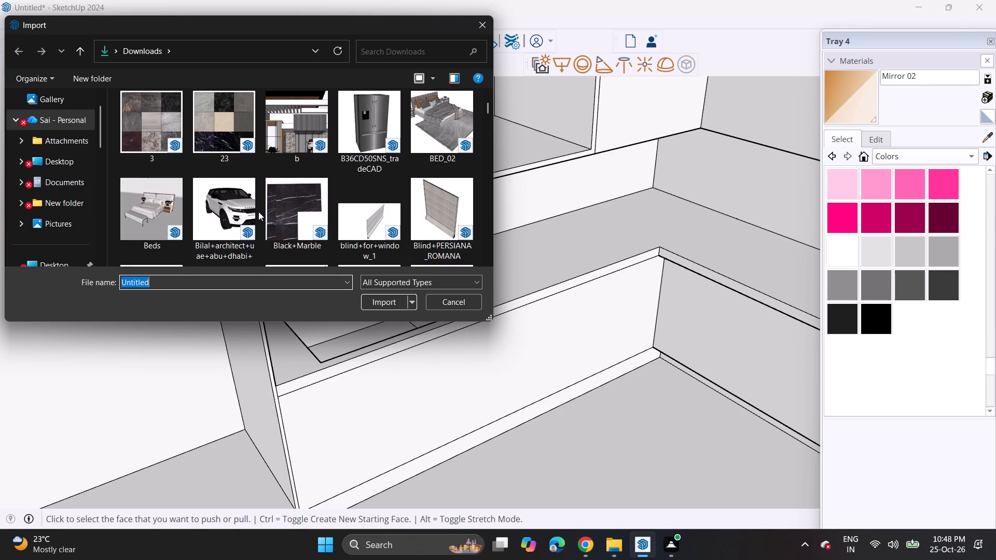
pyautogui.scroll(2, 258, 212)
pyautogui.scroll(-4, 258, 212)
pyautogui.click(412, 131)
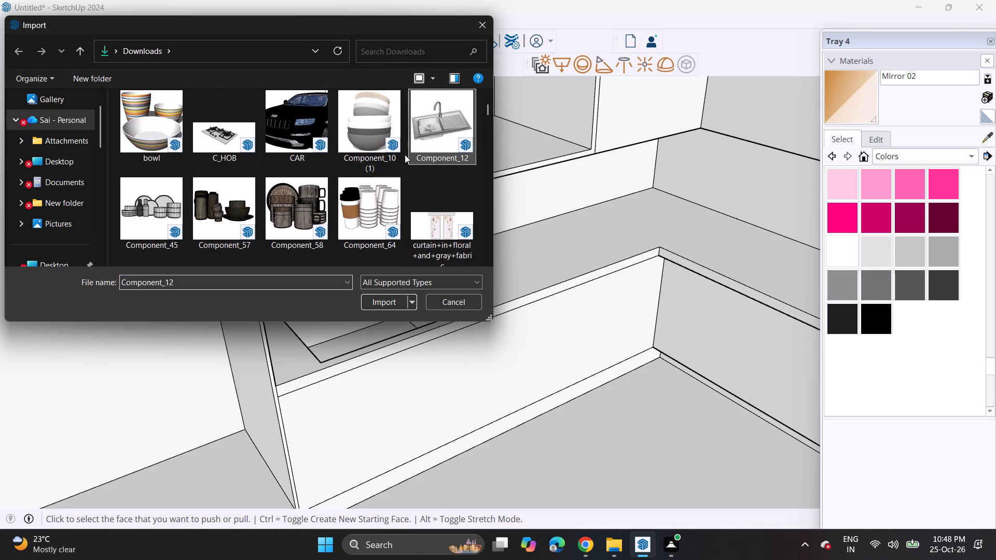
pyautogui.click(391, 303)
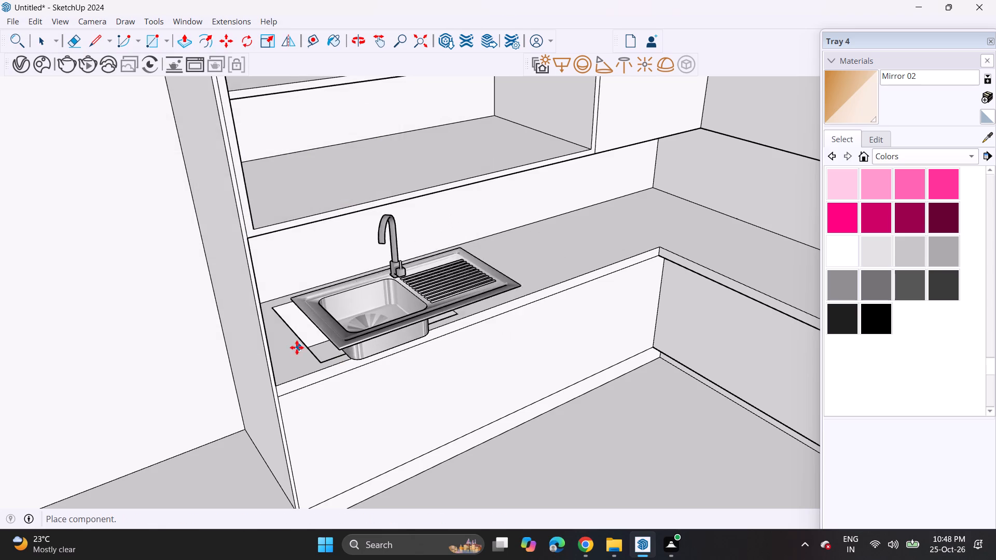
pyautogui.click(267, 349)
# Move the sink along the counter over the basin opening and lower it towards the countertop.
pyautogui.moveTo(379, 336); pyautogui.dragTo(293, 302, button='middle')
pyautogui.scroll(1, 374, 334)
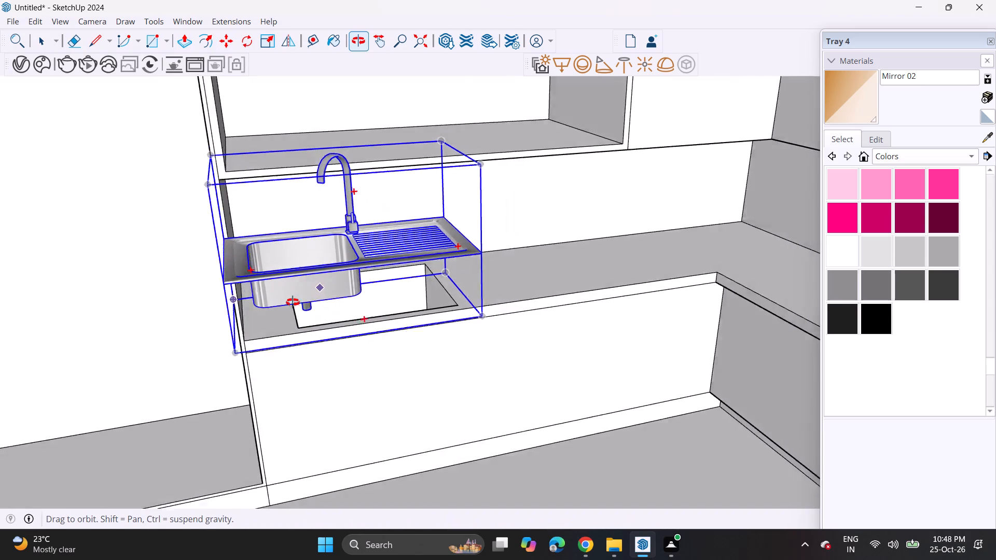
pyautogui.moveTo(293, 302); pyautogui.dragTo(135, 331, button='middle')
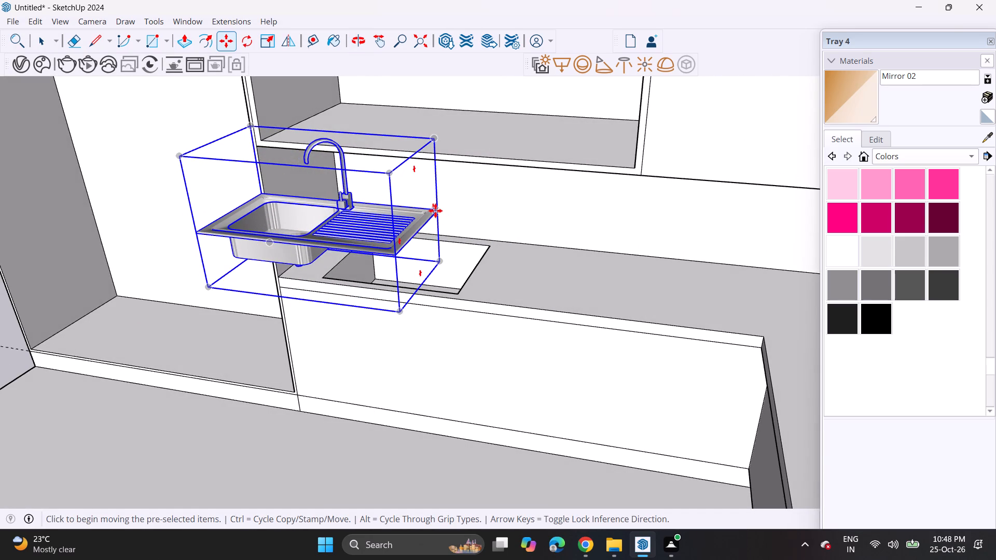
pyautogui.click(435, 211)
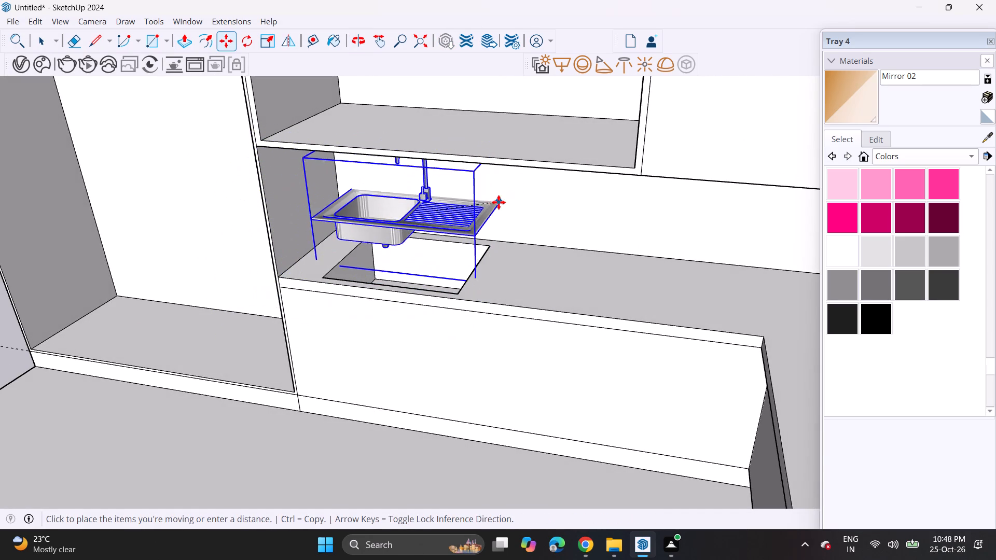
pyautogui.click(505, 204)
pyautogui.moveTo(287, 200); pyautogui.dragTo(403, 204, button='middle')
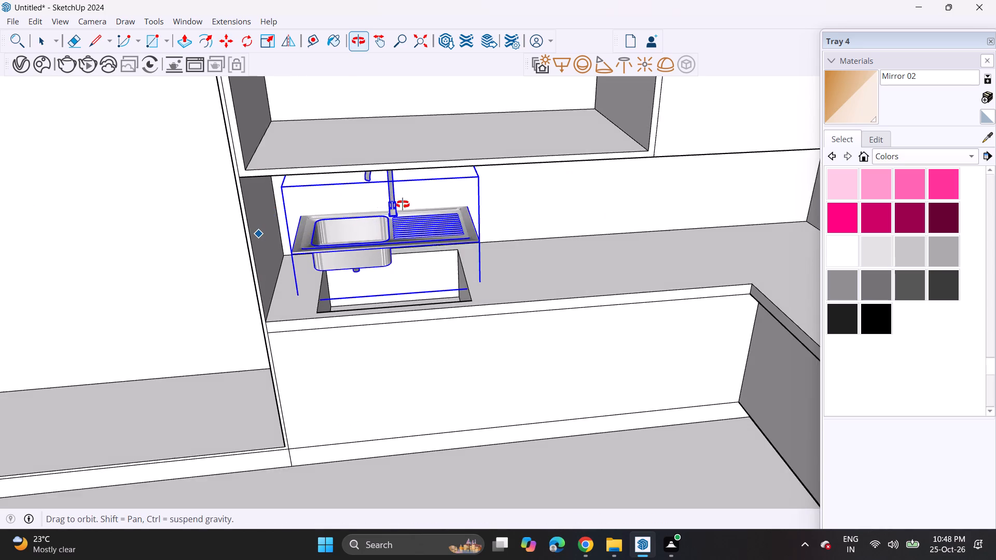
pyautogui.moveTo(403, 204); pyautogui.dragTo(397, 209, button='middle')
pyautogui.scroll(3, 301, 204)
pyautogui.click(302, 218)
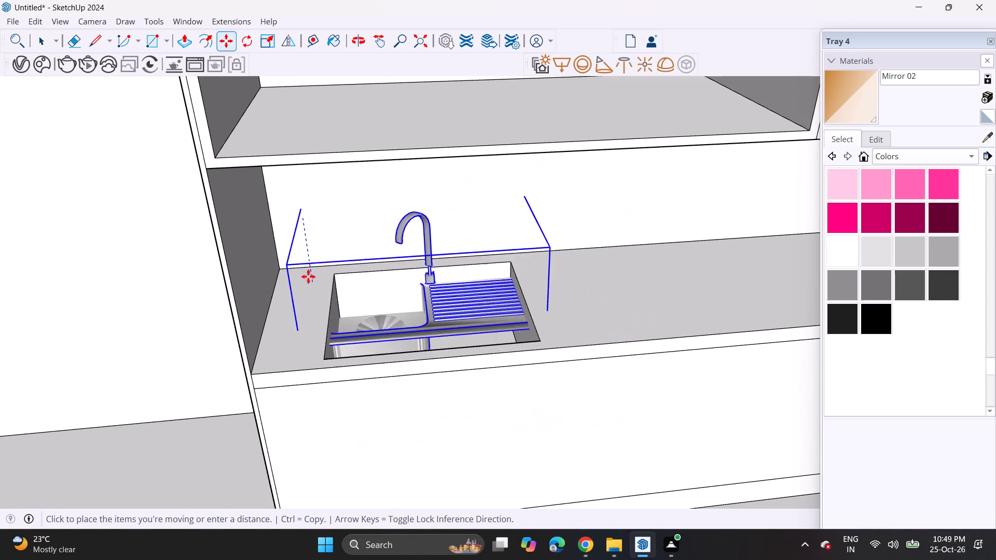
pyautogui.click(303, 266)
# Shift the sink across the counter towards the back wall and adjust its height above the basin opening.
pyautogui.moveTo(451, 285); pyautogui.dragTo(212, 200, button='middle')
pyautogui.moveTo(429, 296); pyautogui.dragTo(399, 300, button='middle')
pyautogui.scroll(1, 408, 299)
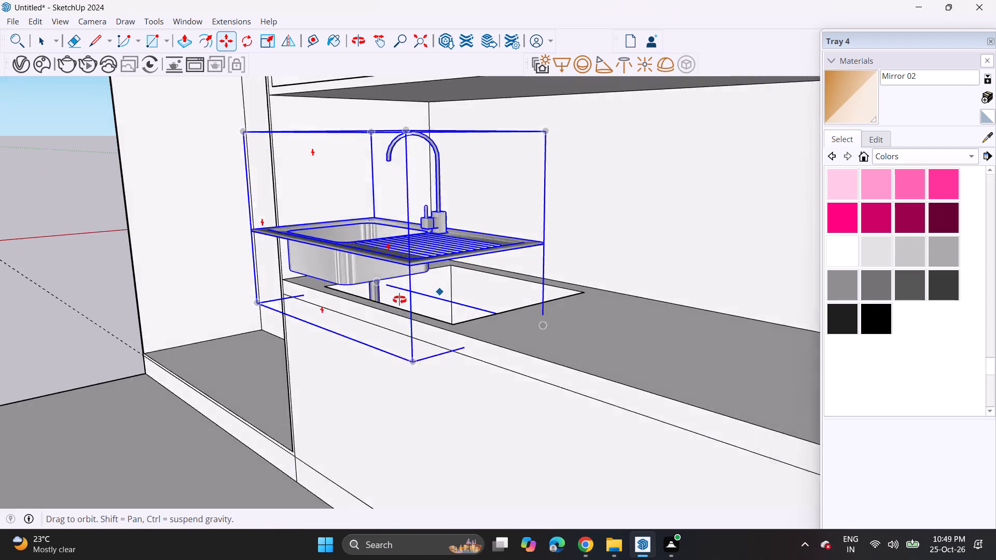
pyautogui.moveTo(399, 300); pyautogui.dragTo(272, 283, button='middle')
pyautogui.click(470, 237)
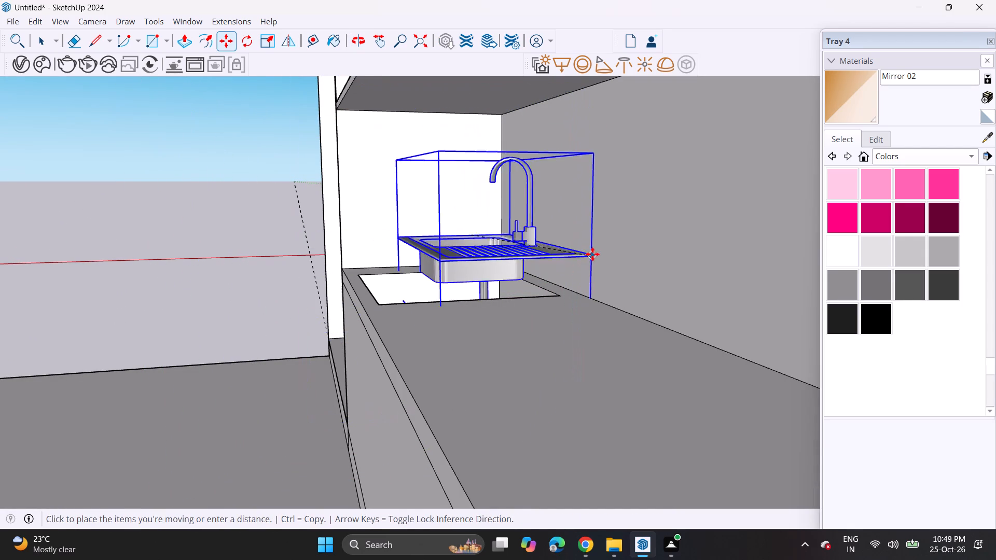
pyautogui.click(594, 261)
pyautogui.moveTo(396, 254); pyautogui.dragTo(662, 321, button='middle')
pyautogui.moveTo(575, 232); pyautogui.dragTo(500, 182, button='middle')
pyautogui.scroll(1, 573, 231)
pyautogui.moveTo(483, 174); pyautogui.dragTo(531, 256, button='middle')
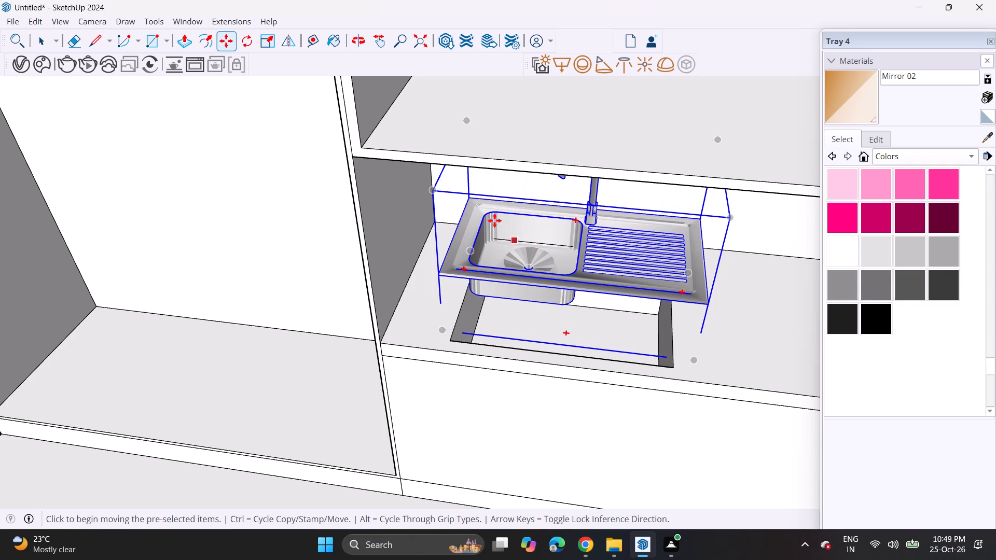
pyautogui.click(468, 195)
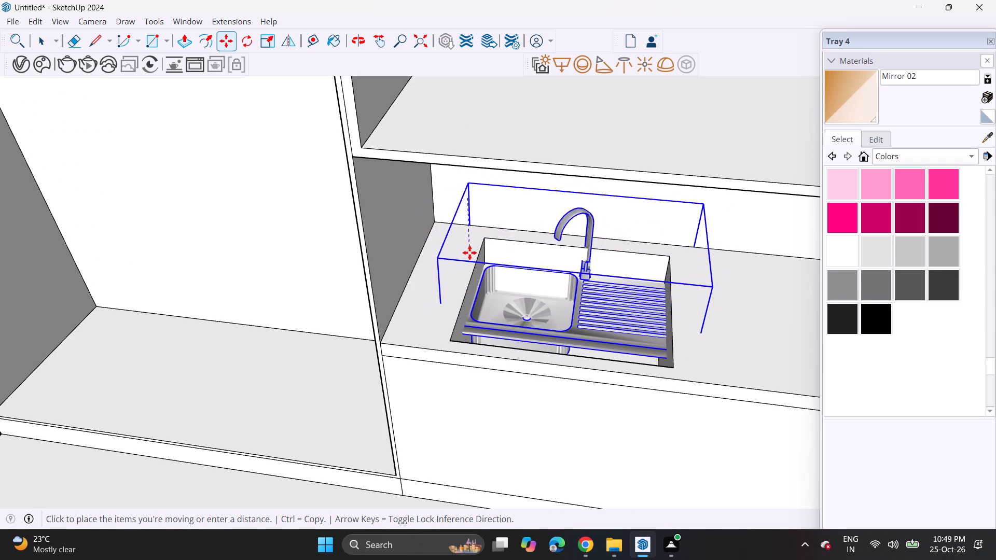
pyautogui.click(480, 223)
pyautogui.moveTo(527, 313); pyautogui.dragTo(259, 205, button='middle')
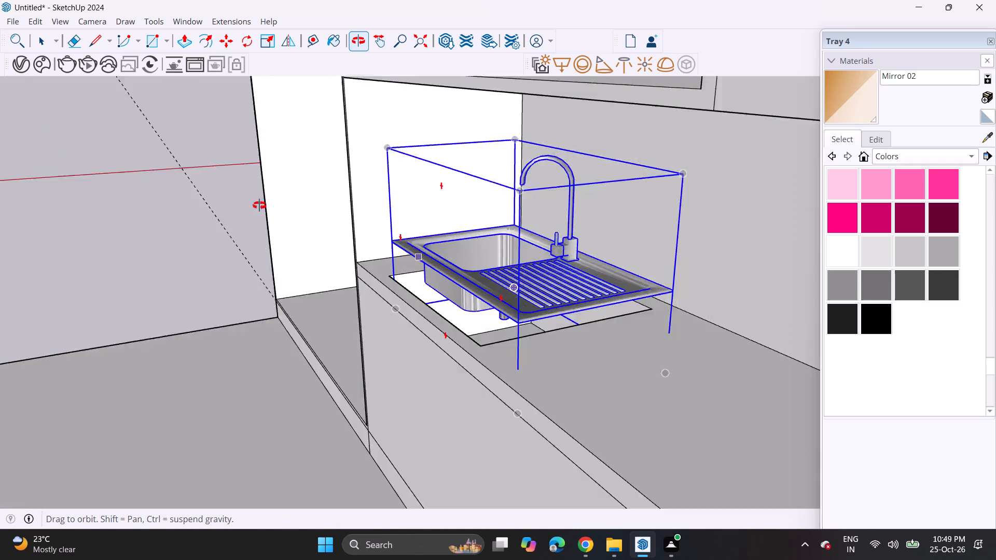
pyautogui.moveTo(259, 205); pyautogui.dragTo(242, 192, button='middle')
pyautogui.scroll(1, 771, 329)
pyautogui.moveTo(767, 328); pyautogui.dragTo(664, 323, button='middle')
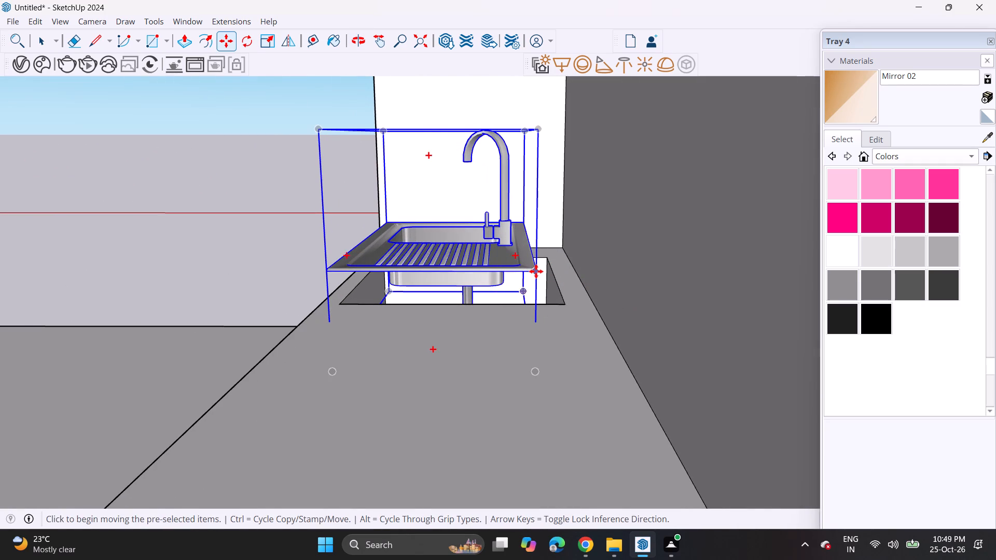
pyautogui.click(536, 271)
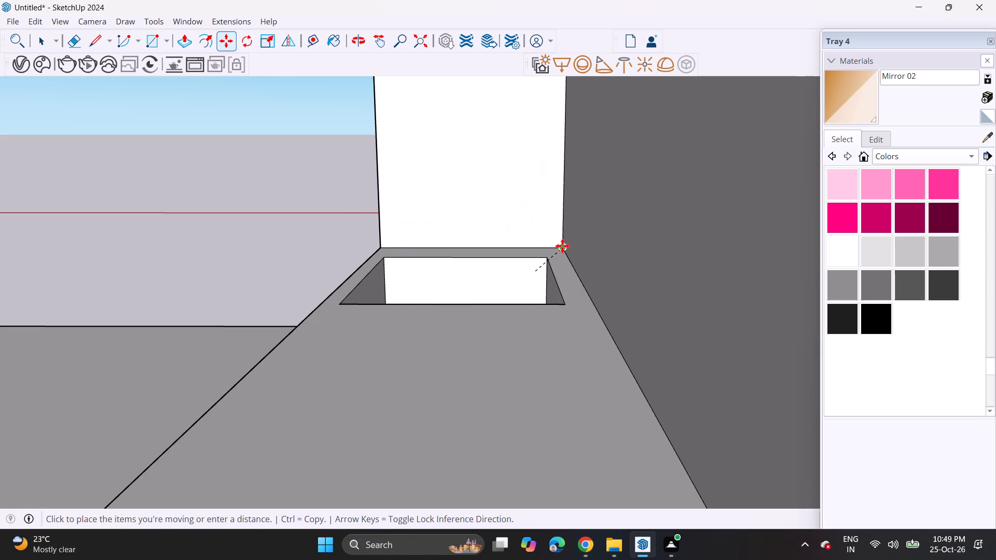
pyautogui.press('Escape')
# Lower the sink so its front corner nearest the tall recess meets the matching corner of the basin opening.
pyautogui.moveTo(422, 245); pyautogui.dragTo(500, 247, button='middle')
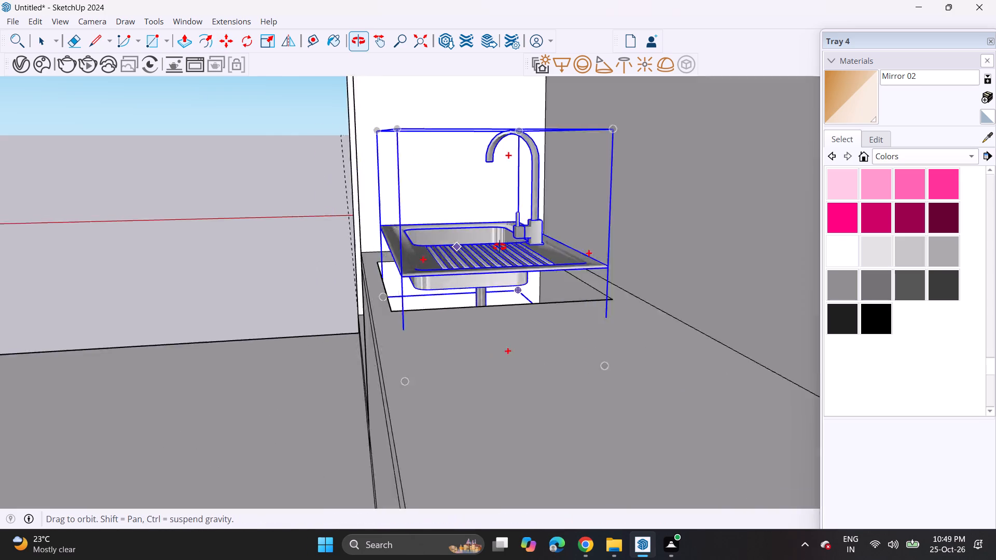
pyautogui.moveTo(500, 247); pyautogui.dragTo(806, 325, button='middle')
pyautogui.keyDown('shift'); pyautogui.moveTo(515, 296); pyautogui.dragTo(465, 268, button='middle'); pyautogui.keyUp('shift')
pyautogui.keyDown('shift'); pyautogui.scroll(1, 505, 291); pyautogui.keyUp('shift')
pyautogui.moveTo(450, 261); pyautogui.dragTo(502, 292, button='middle')
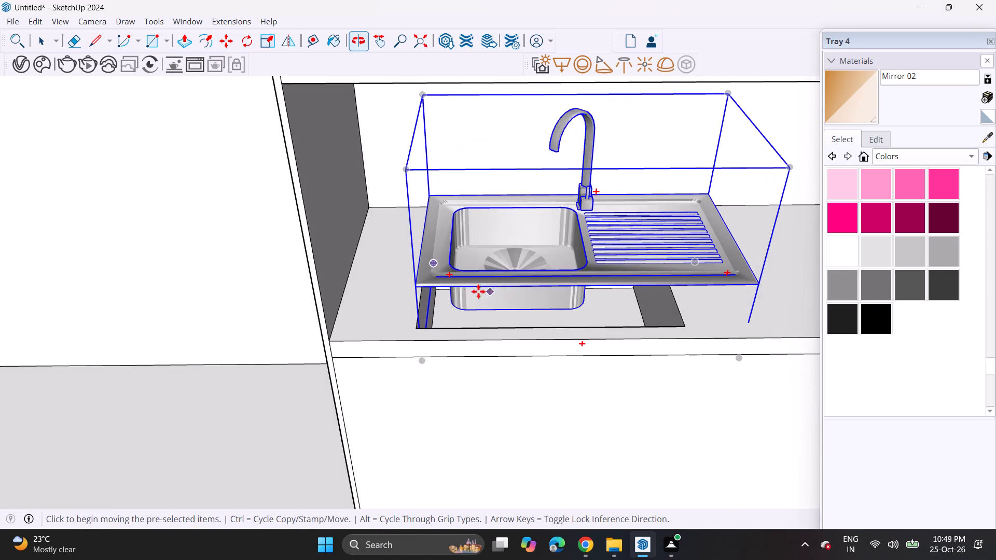
pyautogui.click(416, 285)
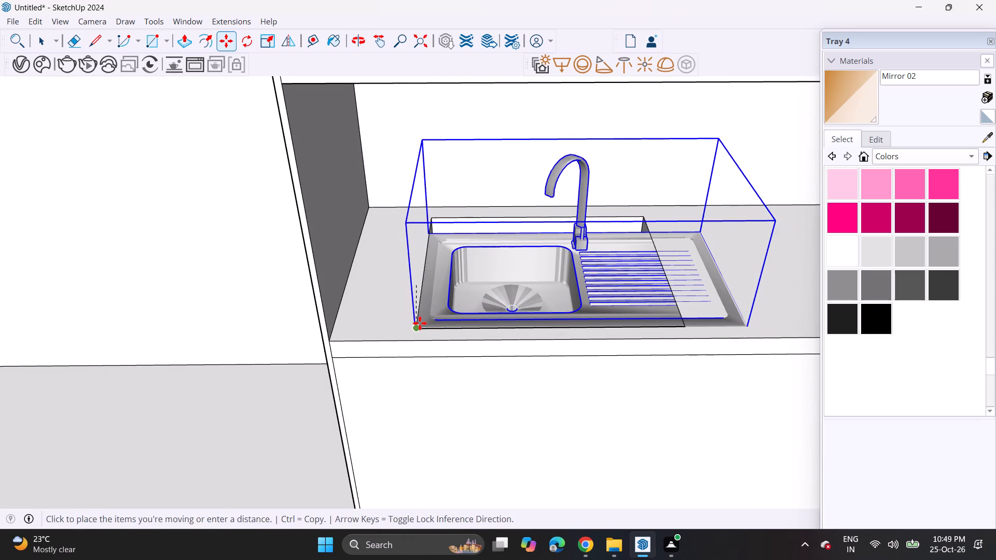
pyautogui.click(420, 323)
# Scale the sink narrower along the counter so its drainboard end aligns with the far edge of the basin opening.
pyautogui.scroll(-4, 605, 315)
pyautogui.keyDown('shift'); pyautogui.moveTo(639, 297); pyautogui.dragTo(564, 293, button='middle'); pyautogui.keyUp('shift')
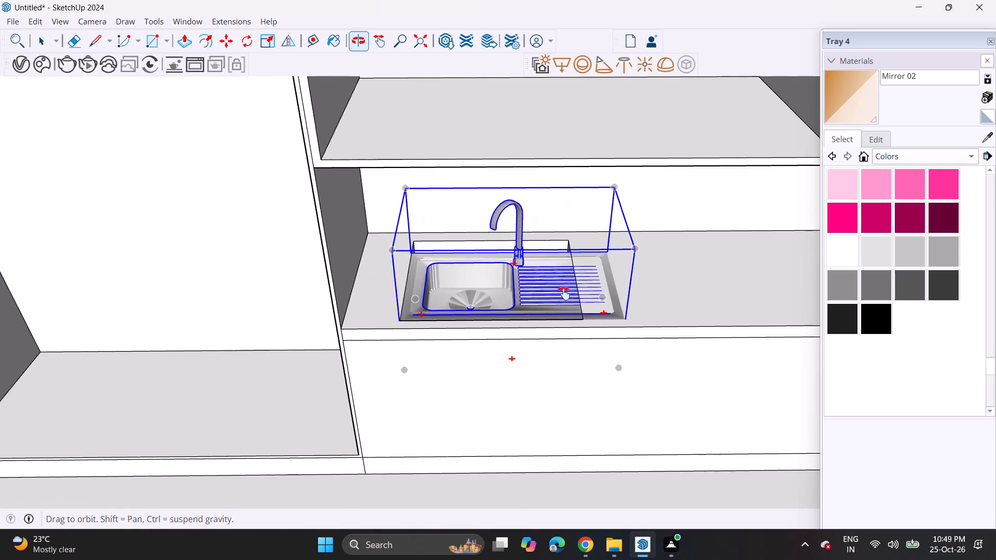
pyautogui.keyDown('shift'); pyautogui.moveTo(564, 293); pyautogui.dragTo(544, 291, button='middle'); pyautogui.keyUp('shift')
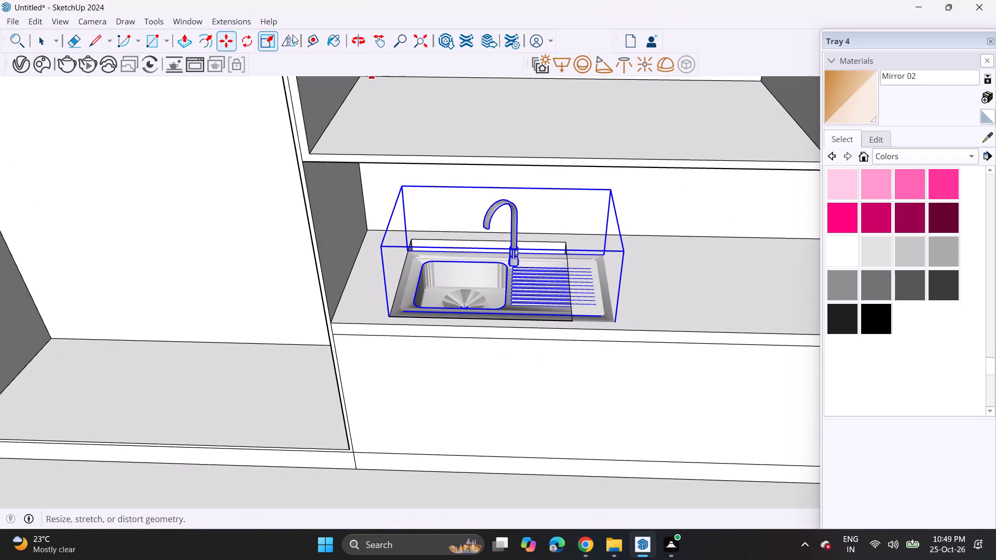
pyautogui.click(265, 44)
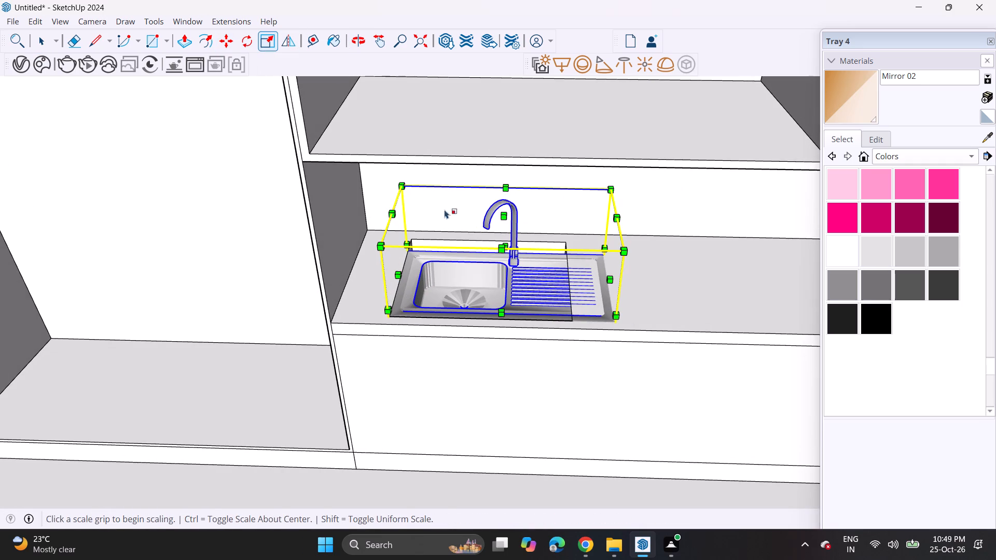
pyautogui.click(609, 277)
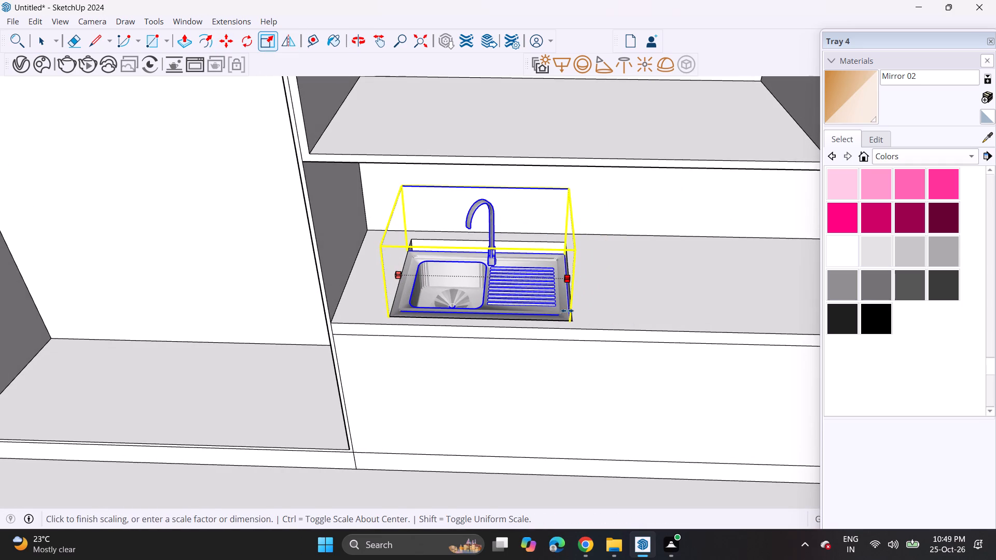
pyautogui.click(573, 317)
pyautogui.click(488, 216)
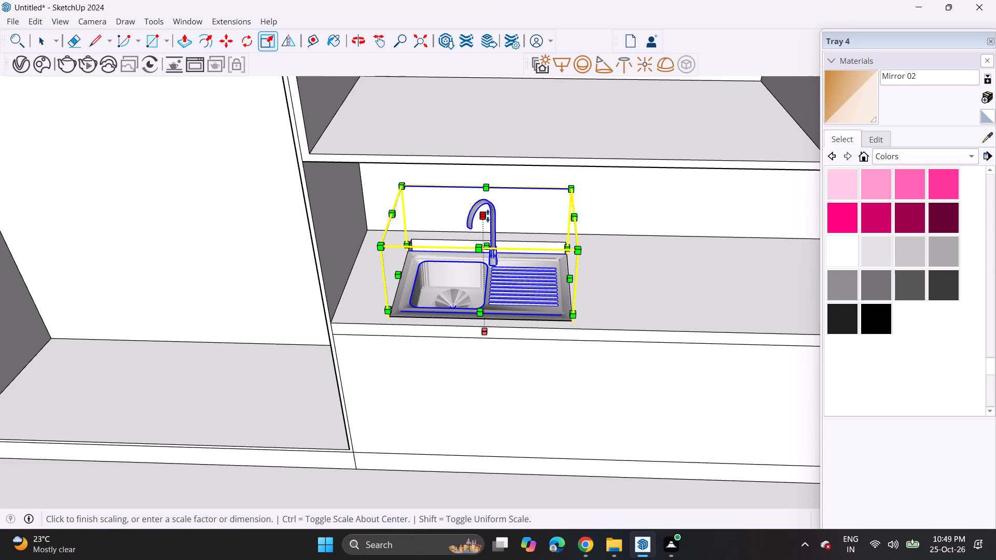
pyautogui.press('Escape')
# Scale the sink's depth so its back edge reaches the rear edge of the basin opening, and deselect it.
pyautogui.moveTo(534, 228); pyautogui.dragTo(448, 225, button='middle')
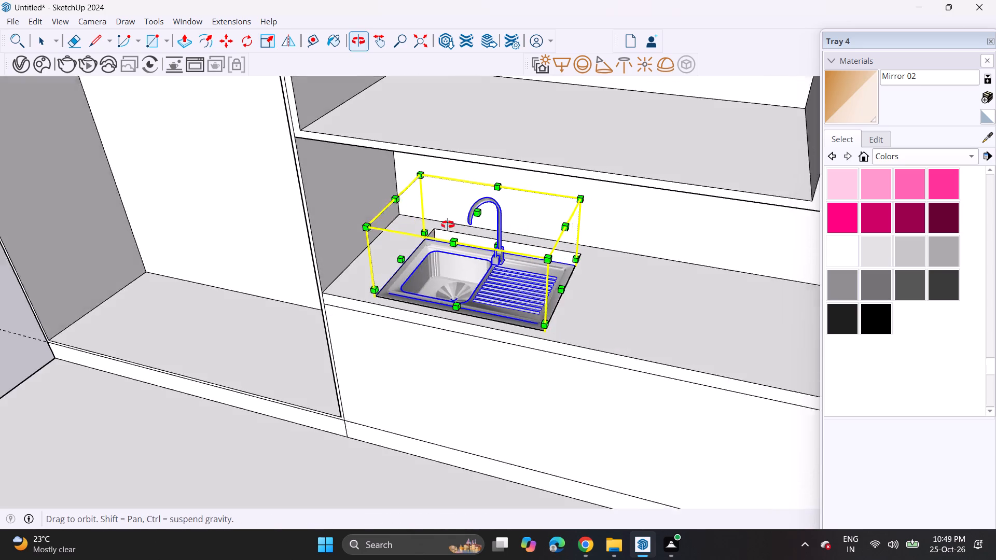
pyautogui.moveTo(448, 225); pyautogui.dragTo(406, 222, button='middle')
pyautogui.click(510, 243)
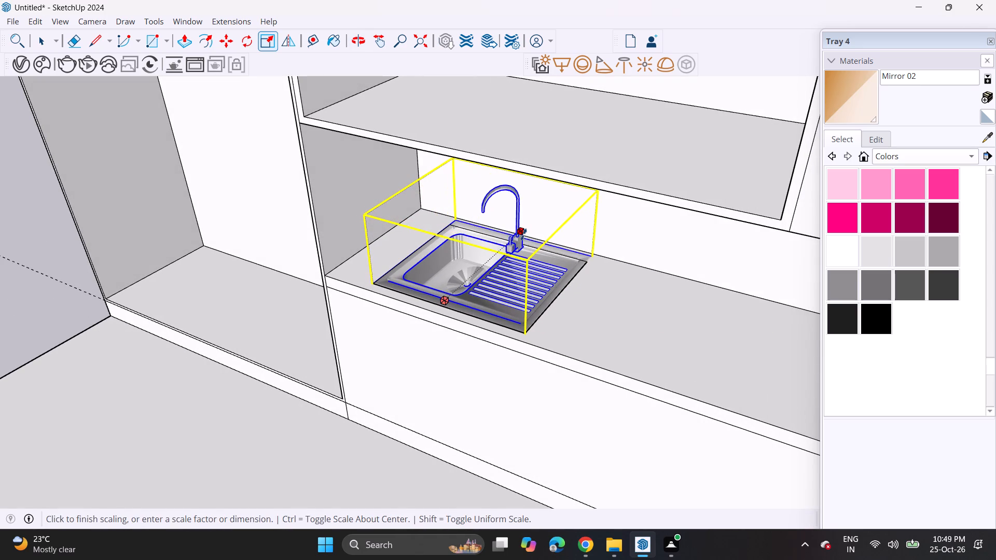
pyautogui.click(520, 245)
pyautogui.press('space')
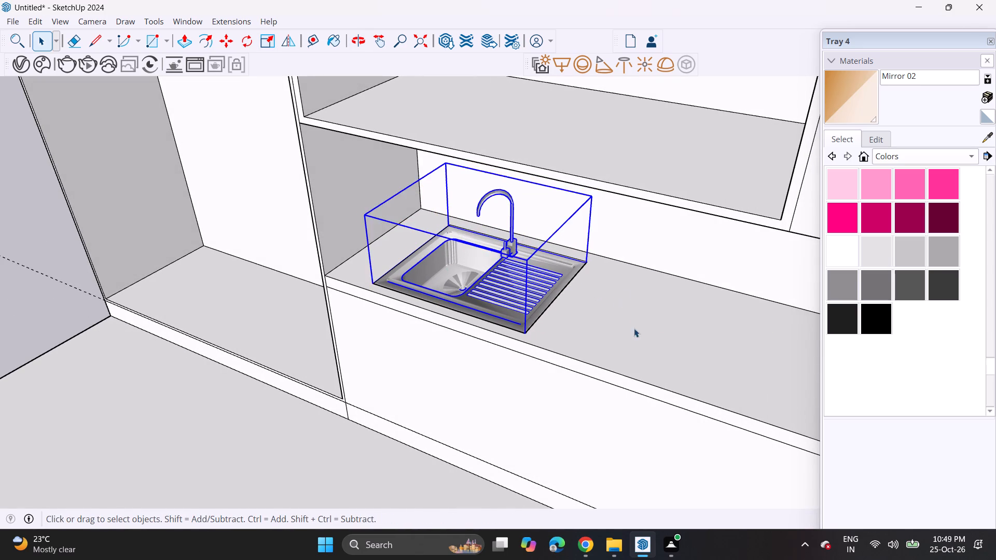
pyautogui.click(615, 333)
# Examine the fitted sink together with the tall recess, shelved niche and adjoining hob counter.
pyautogui.moveTo(526, 325); pyautogui.dragTo(849, 264, button='middle')
pyautogui.scroll(-6, 625, 281)
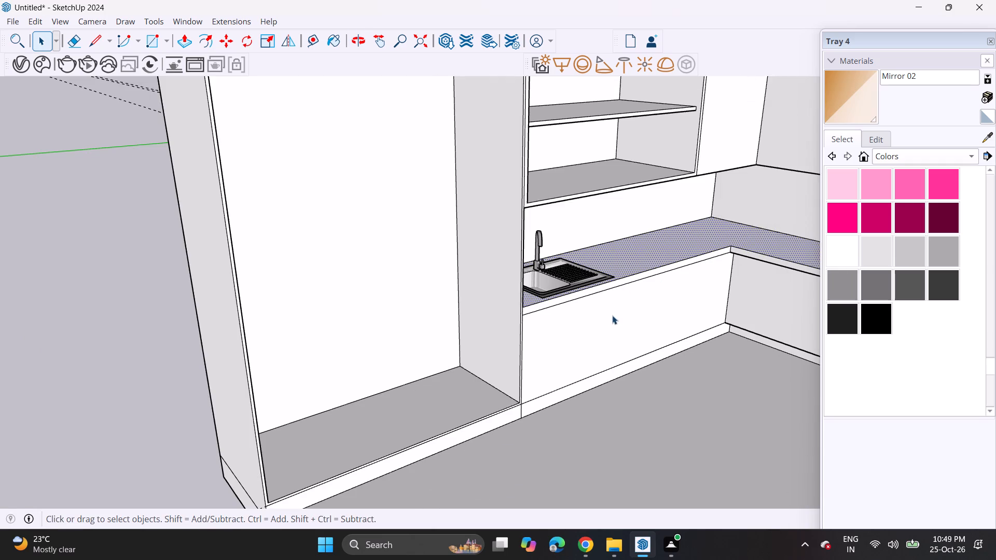
pyautogui.keyDown('shift'); pyautogui.moveTo(613, 314); pyautogui.dragTo(550, 297, button='middle'); pyautogui.keyUp('shift')
pyautogui.moveTo(569, 282); pyautogui.dragTo(606, 263, button='middle')
pyautogui.scroll(-5, 594, 262)
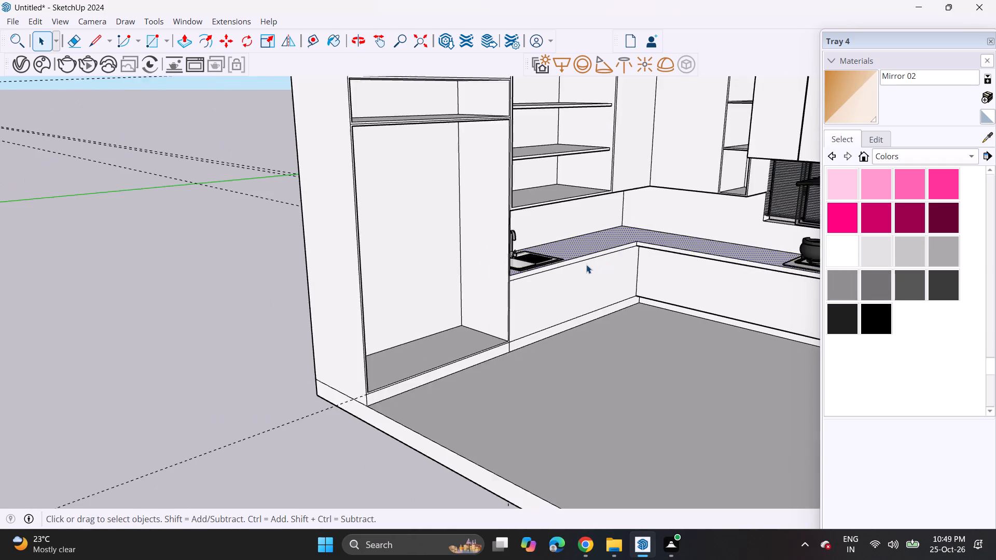
pyautogui.scroll(1, 564, 288)
pyautogui.keyDown('shift'); pyautogui.moveTo(562, 288); pyautogui.dragTo(438, 296, button='middle'); pyautogui.keyUp('shift')
pyautogui.moveTo(483, 259); pyautogui.dragTo(536, 233, button='middle')
pyautogui.scroll(1, 532, 236)
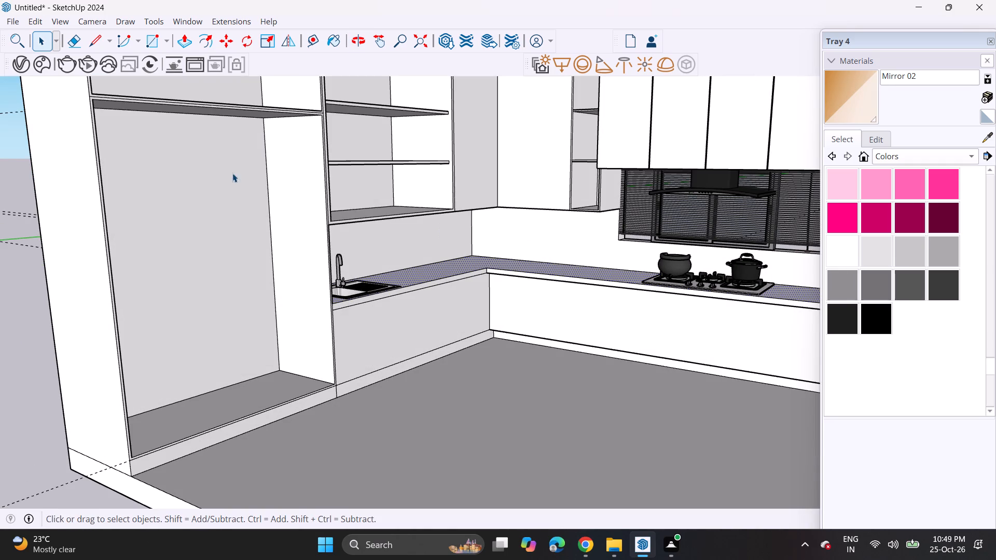
# Import the Floor+plant model from Downloads and place it on the counter at the corner between the sink and hob runs.
pyautogui.click(14, 17)
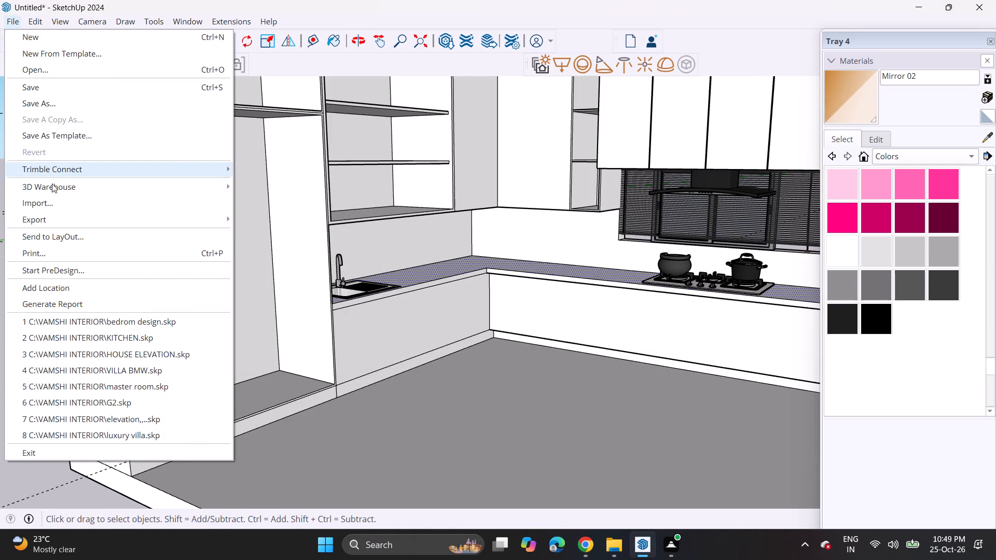
pyautogui.click(50, 201)
pyautogui.scroll(-5, 279, 184)
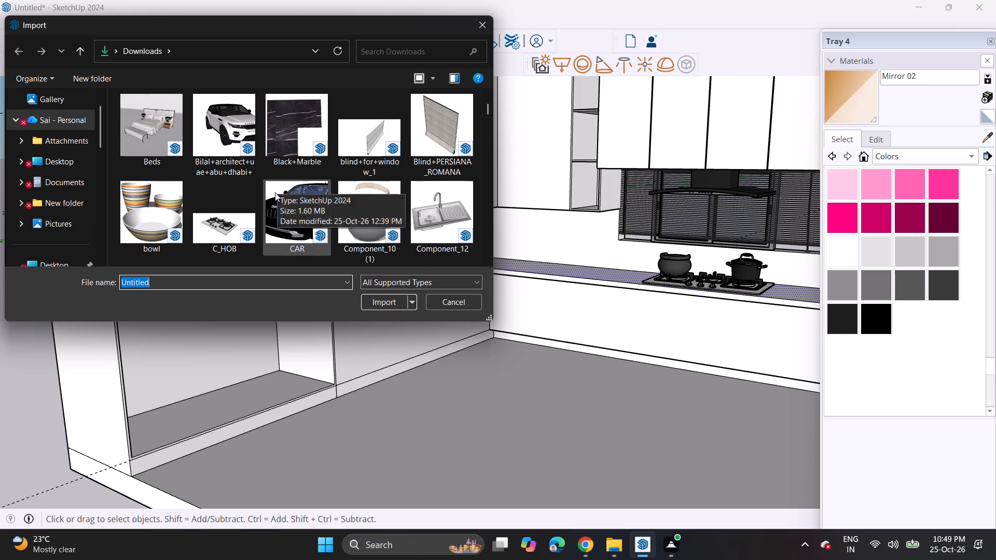
pyautogui.scroll(-7, 275, 194)
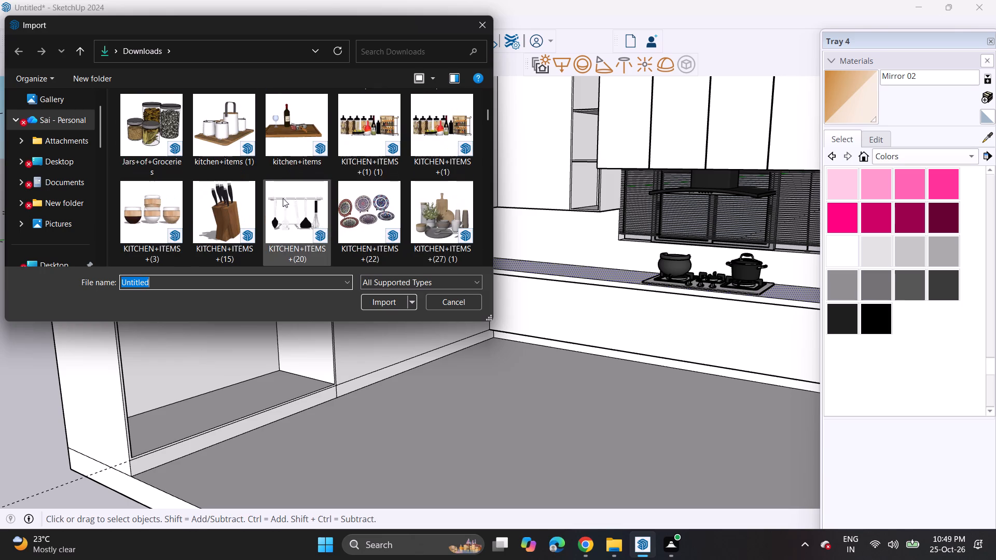
pyautogui.scroll(-3, 340, 187)
pyautogui.scroll(-1, 295, 220)
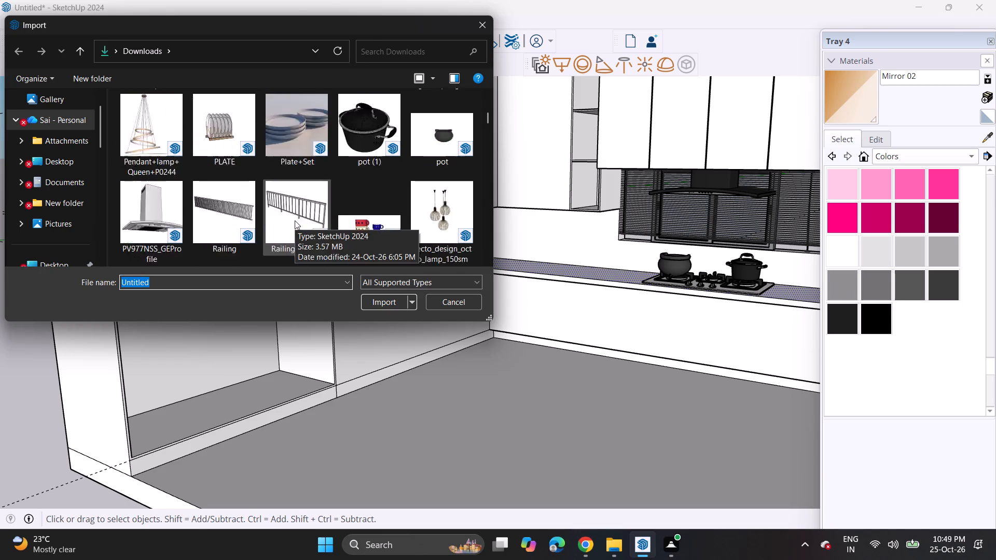
pyautogui.scroll(-7, 295, 220)
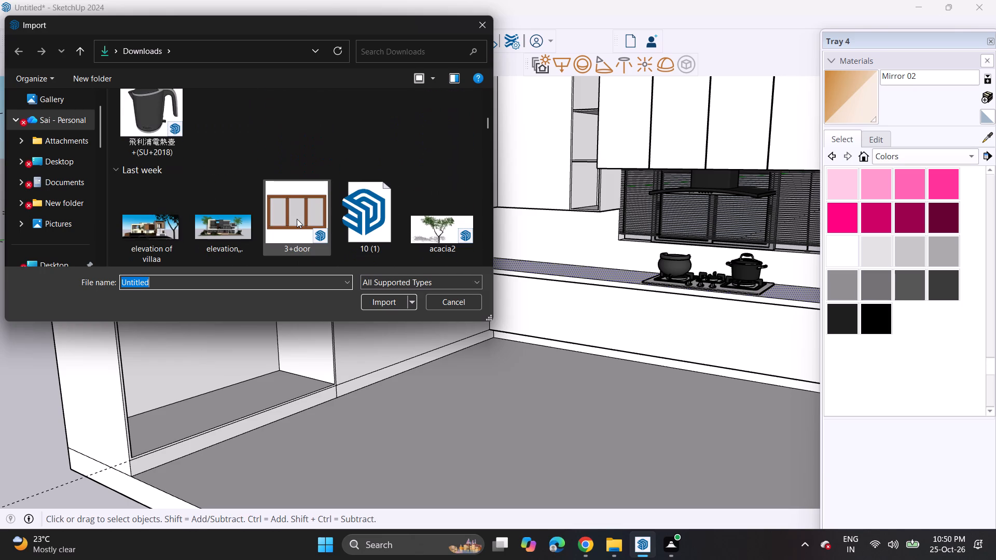
pyautogui.scroll(-4, 297, 219)
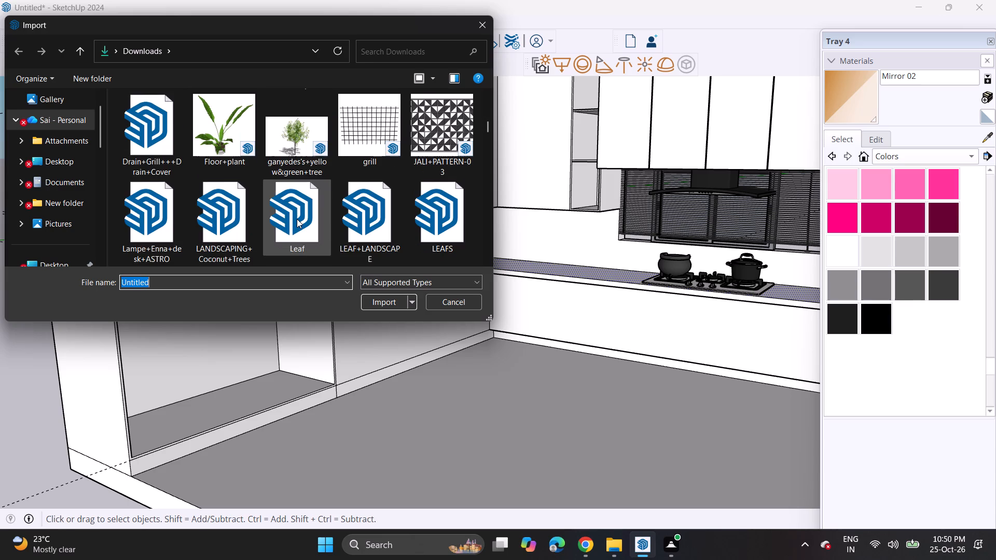
pyautogui.click(217, 115)
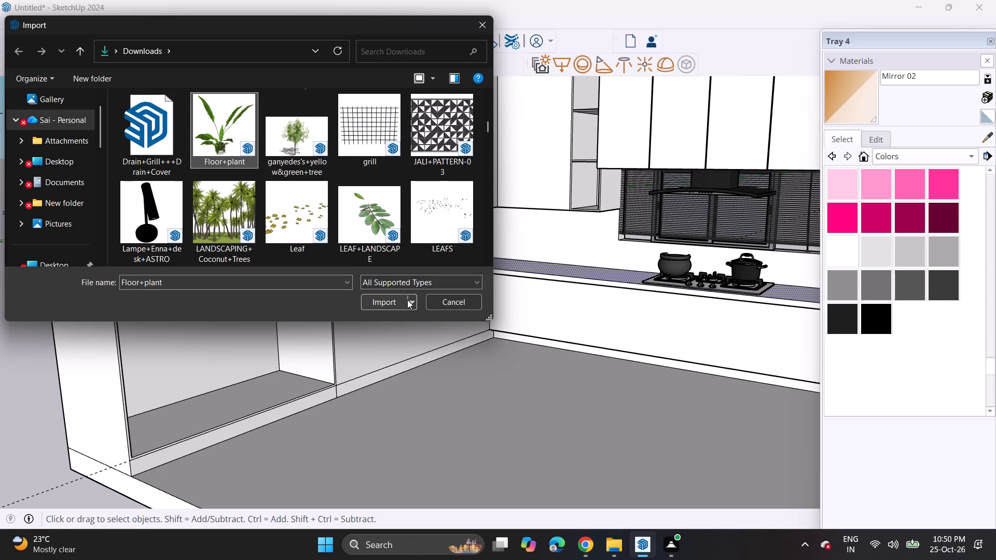
pyautogui.click(397, 304)
pyautogui.click(626, 298)
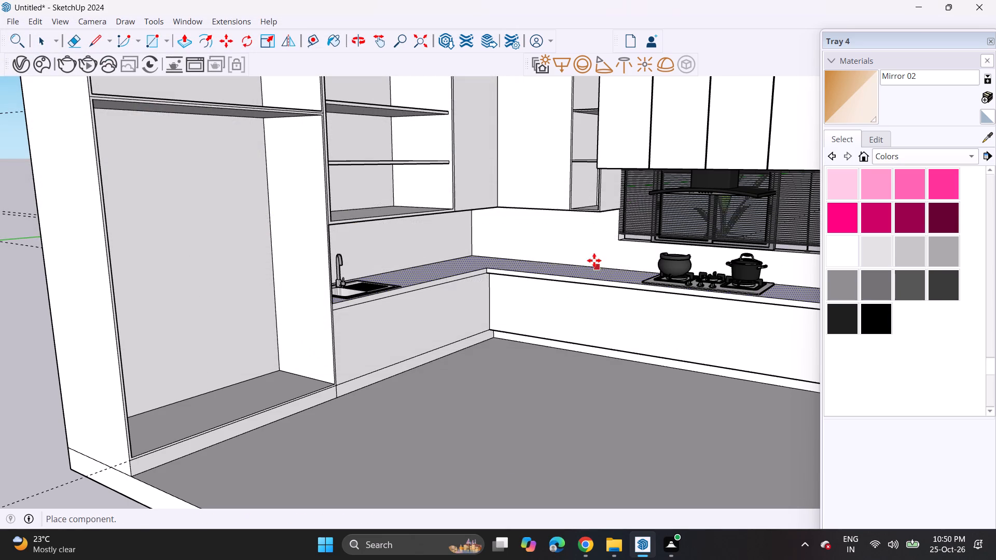
pyautogui.click(396, 270)
# Scale the potted plant down uniformly until it fits between the counter and the wall cabinets.
pyautogui.click(257, 38)
pyautogui.scroll(-3, 453, 150)
pyautogui.keyDown('shift'); pyautogui.moveTo(466, 168); pyautogui.dragTo(455, 253, button='middle'); pyautogui.keyUp('shift')
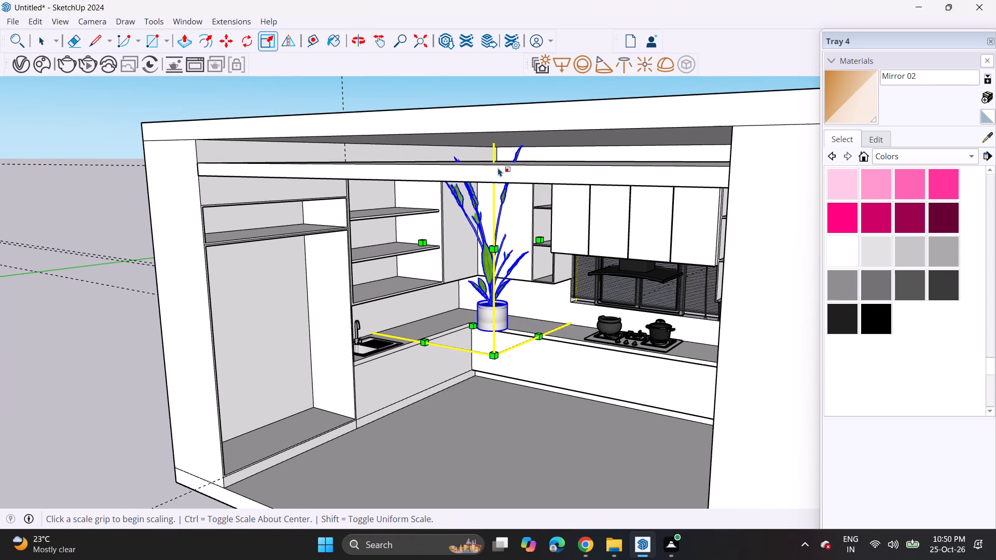
pyautogui.scroll(-2, 498, 167)
pyautogui.scroll(1, 498, 167)
pyautogui.scroll(-1, 498, 167)
pyautogui.click(492, 143)
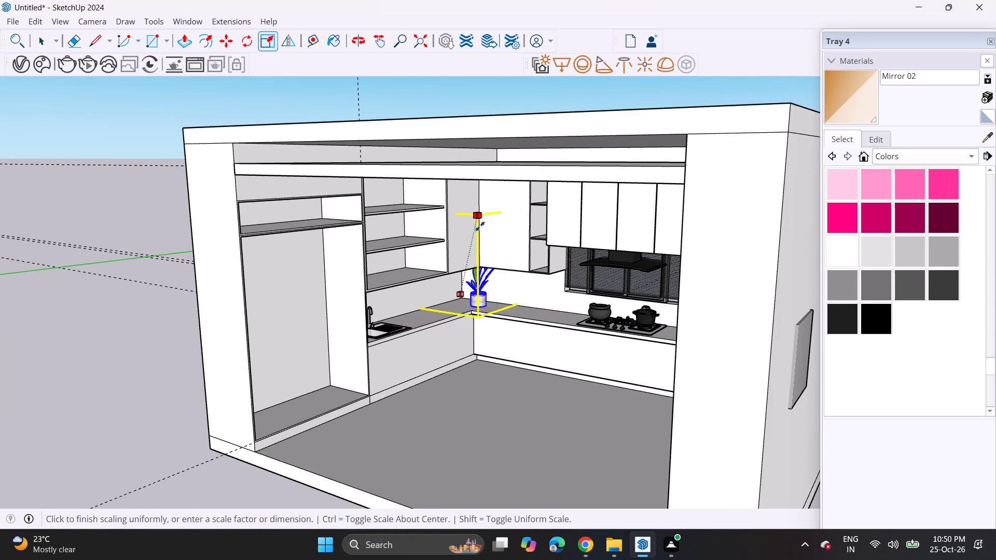
pyautogui.click(469, 268)
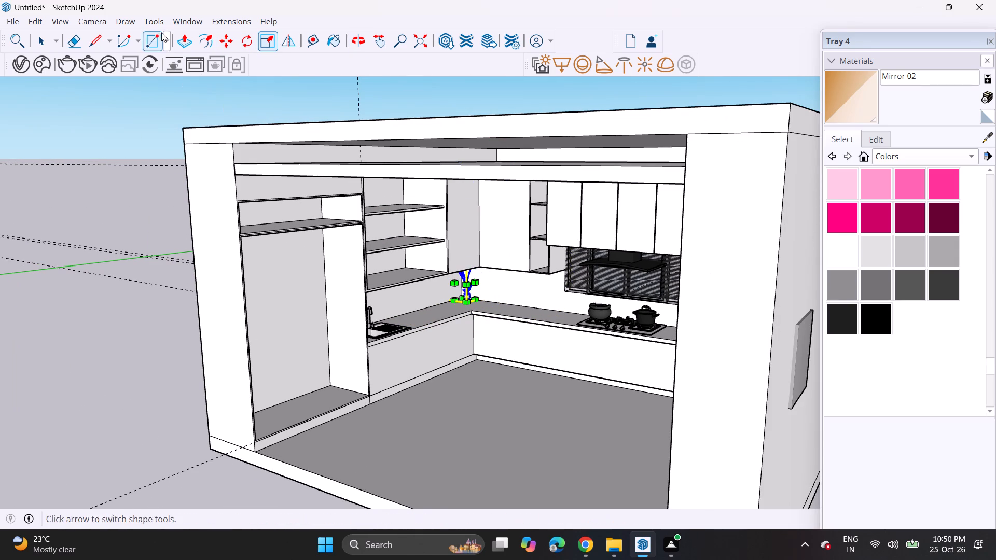
# Move the potted plant out of the back corner onto the hob-side counter, and deselect it.
pyautogui.click(229, 40)
pyautogui.scroll(9, 414, 258)
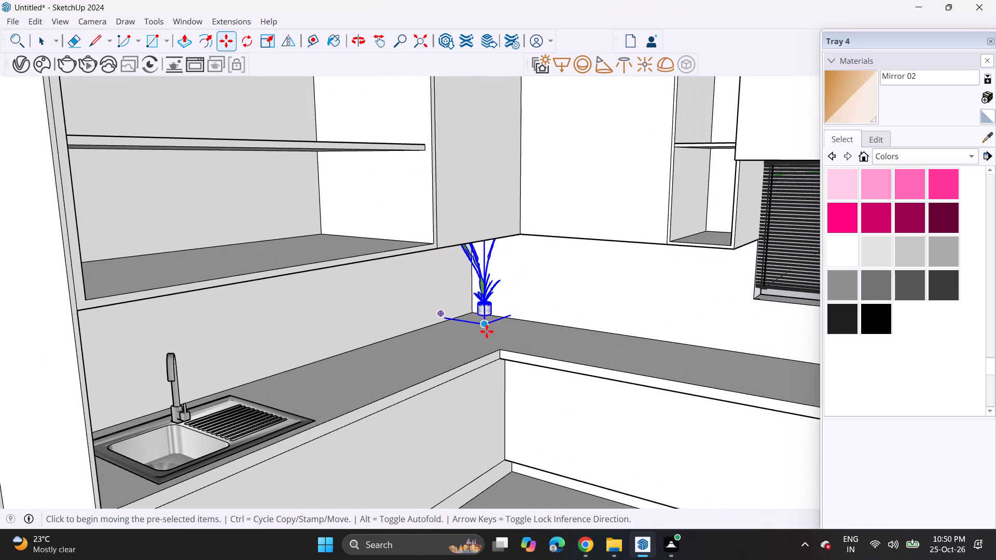
pyautogui.click(487, 331)
pyautogui.click(561, 359)
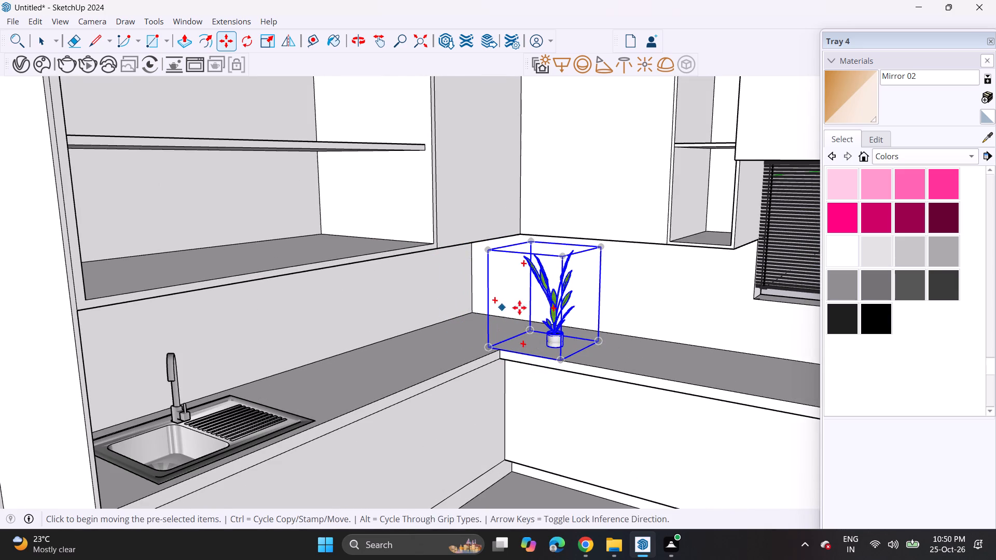
pyautogui.press('space')
pyautogui.click(625, 321)
# Import the Fruit bowl model from Downloads and place it on the counter between the potted plant and the hob.
pyautogui.moveTo(575, 312); pyautogui.dragTo(671, 218, button='middle')
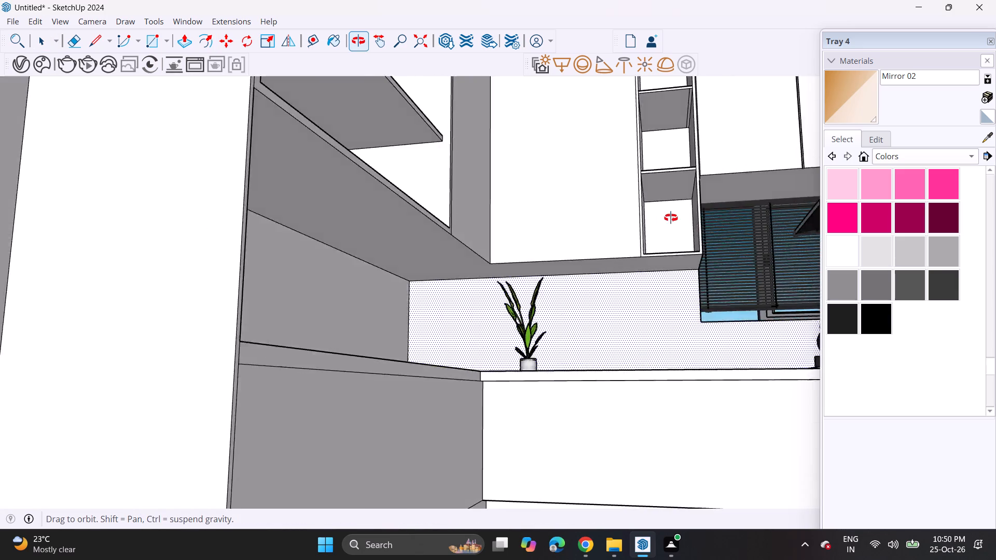
pyautogui.moveTo(671, 218); pyautogui.dragTo(611, 317, button='middle')
pyautogui.scroll(-5, 587, 327)
pyautogui.moveTo(606, 343); pyautogui.dragTo(520, 343, button='middle')
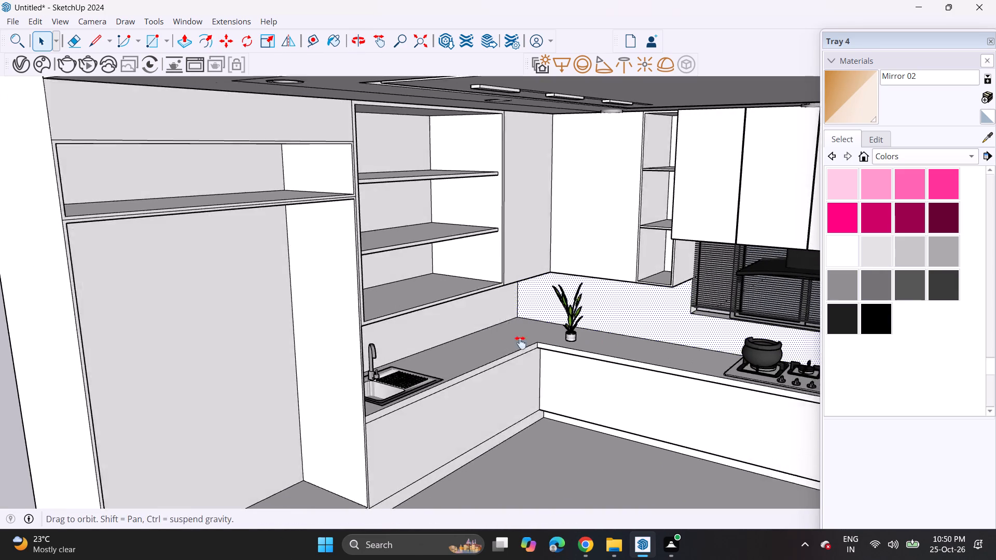
pyautogui.moveTo(520, 343); pyautogui.dragTo(489, 343, button='middle')
pyautogui.moveTo(481, 343); pyautogui.dragTo(571, 336, button='middle')
pyautogui.click(13, 21)
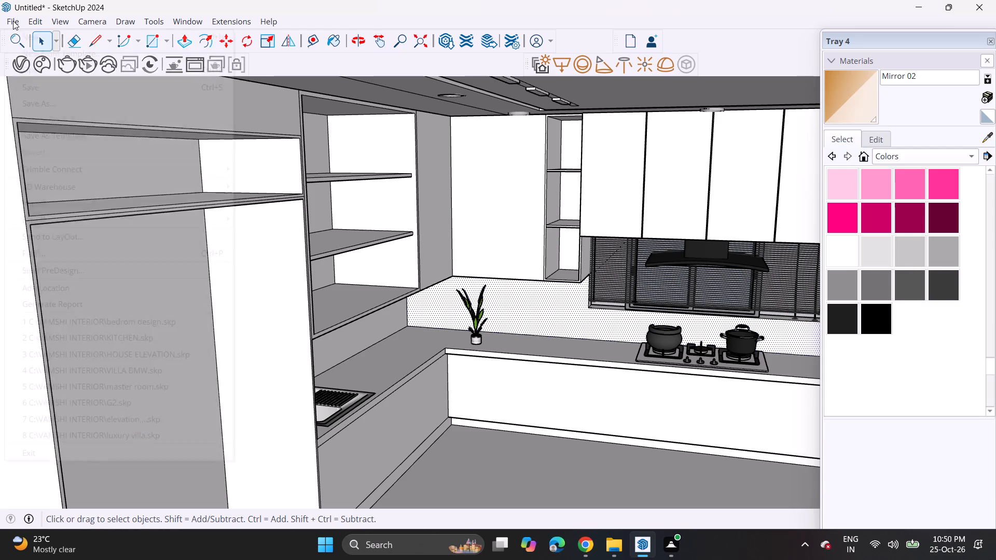
pyautogui.click(63, 204)
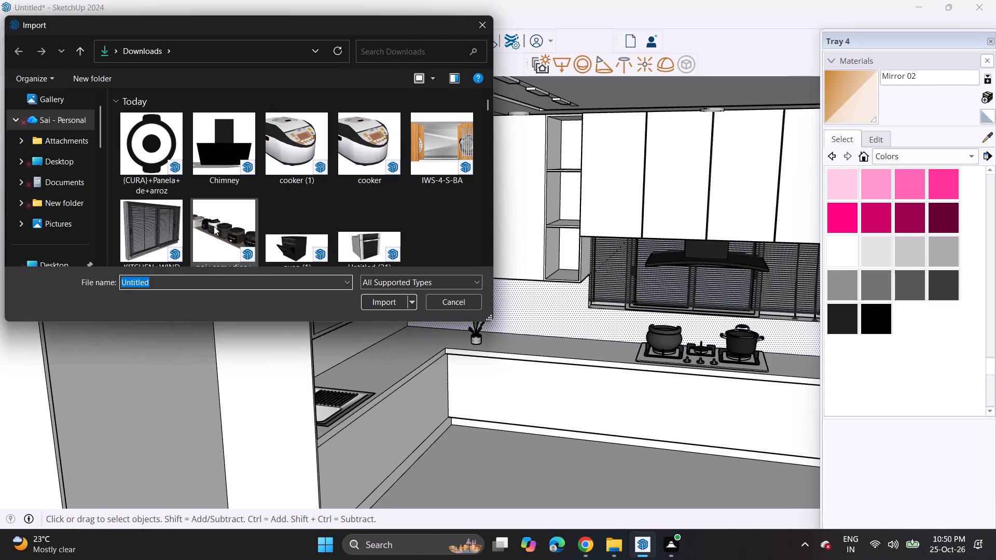
pyautogui.scroll(-6, 210, 246)
pyautogui.scroll(-4, 285, 194)
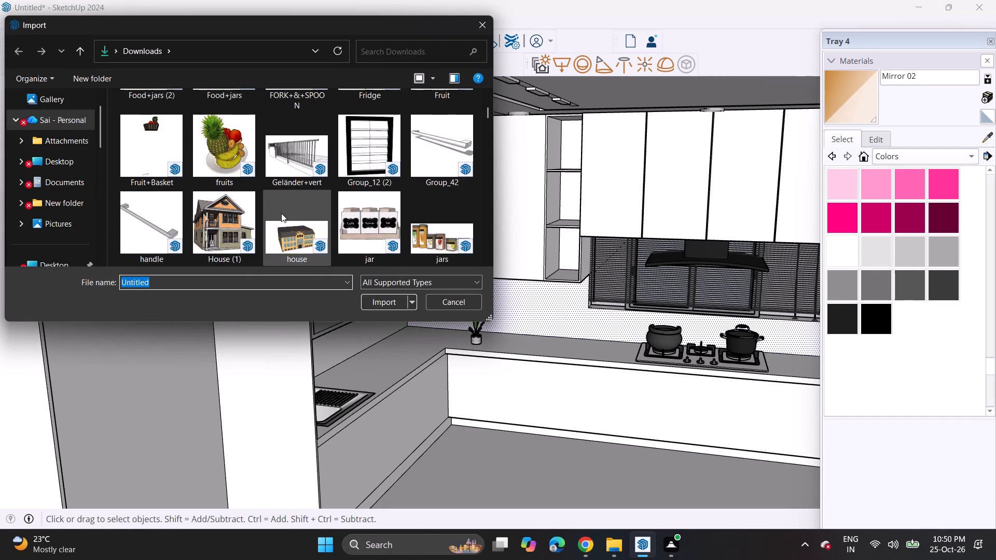
pyautogui.scroll(3, 265, 237)
pyautogui.scroll(2, 444, 230)
pyautogui.scroll(-3, 444, 230)
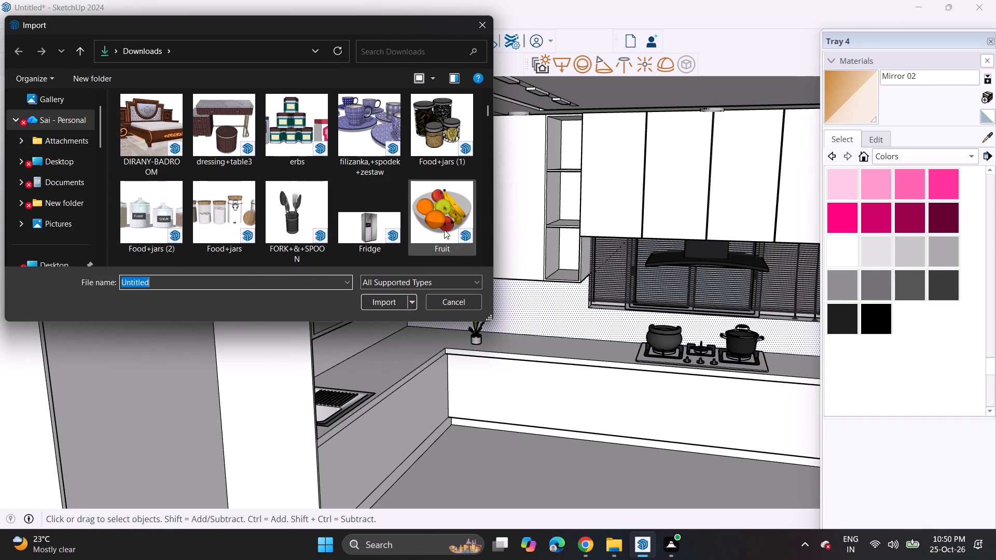
pyautogui.click(453, 211)
pyautogui.click(399, 302)
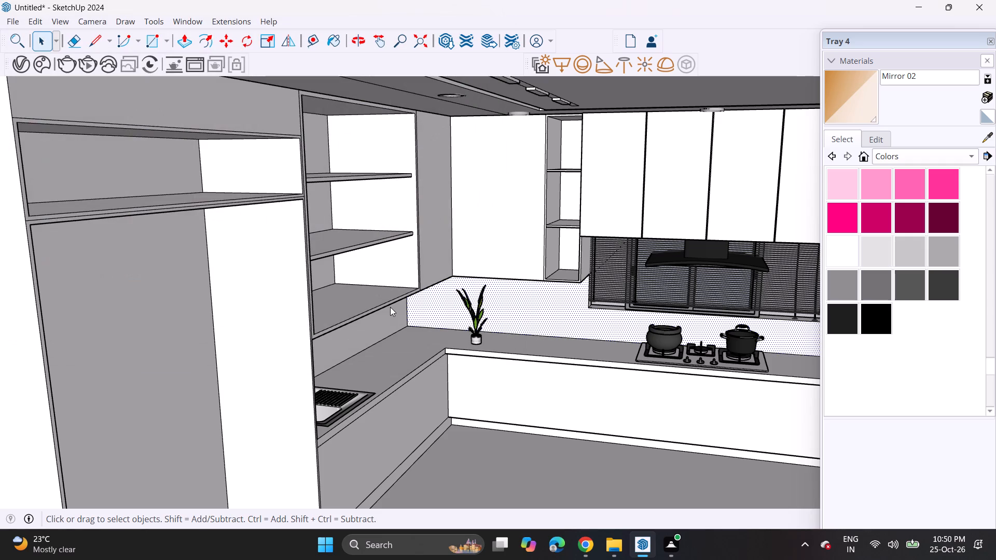
pyautogui.click(627, 300)
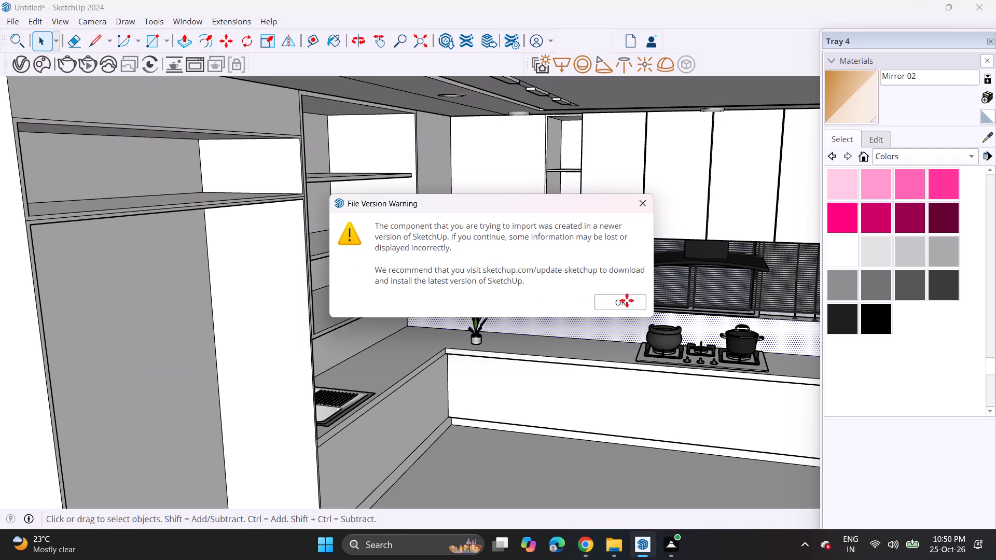
pyautogui.click(526, 343)
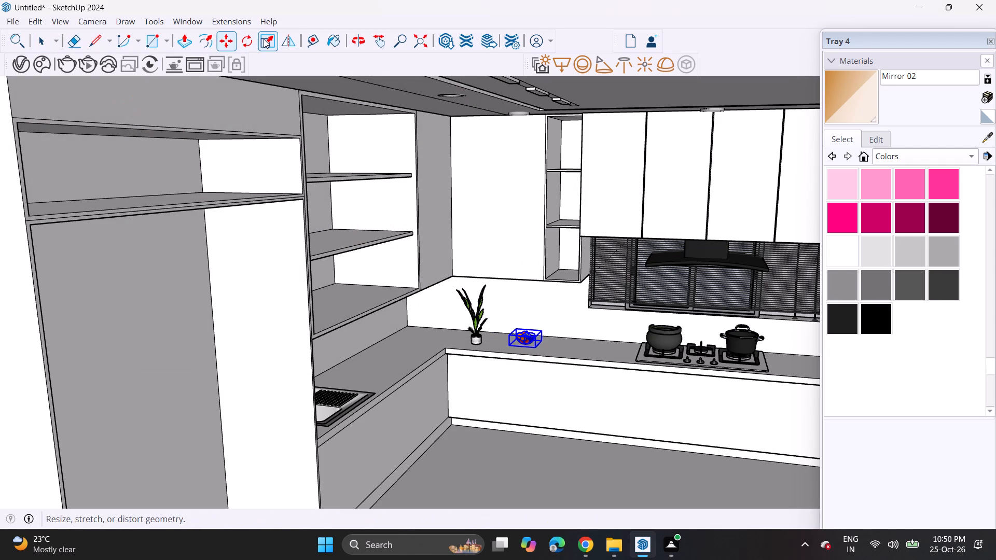
# Scale the fruit bowl up uniformly to suit the neighbouring plant, and deselect it.
pyautogui.click(264, 39)
pyautogui.scroll(9, 550, 343)
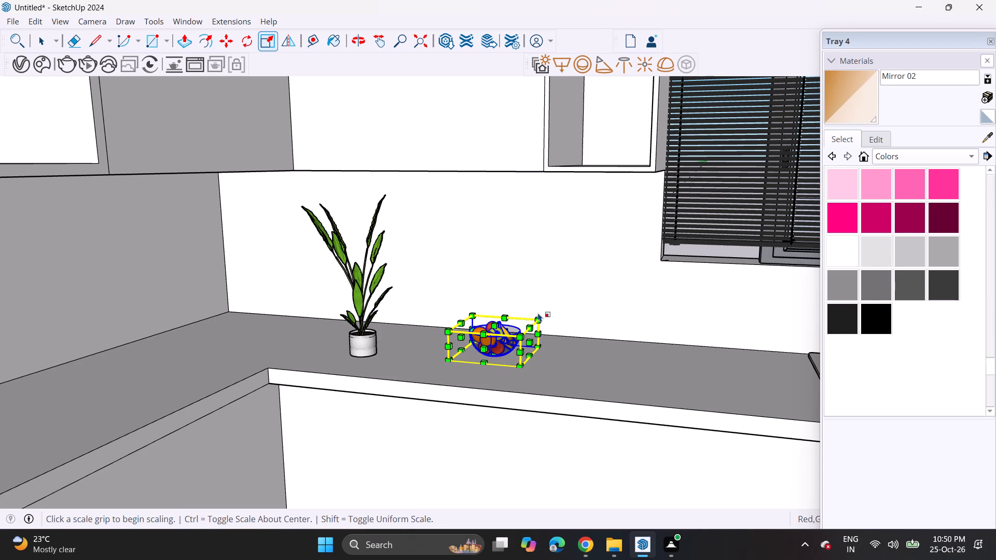
pyautogui.click(544, 319)
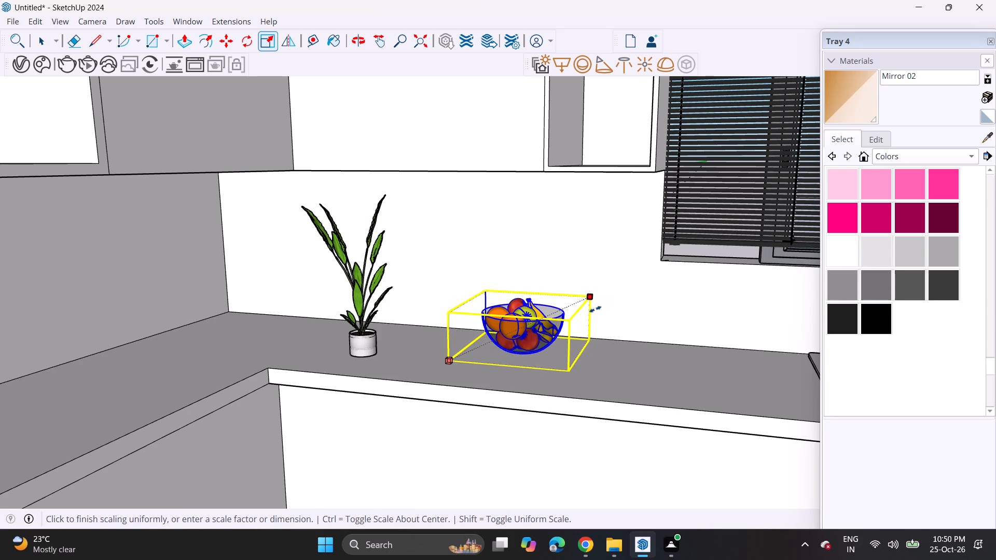
pyautogui.click(594, 310)
pyautogui.moveTo(534, 344); pyautogui.dragTo(507, 374, button='middle')
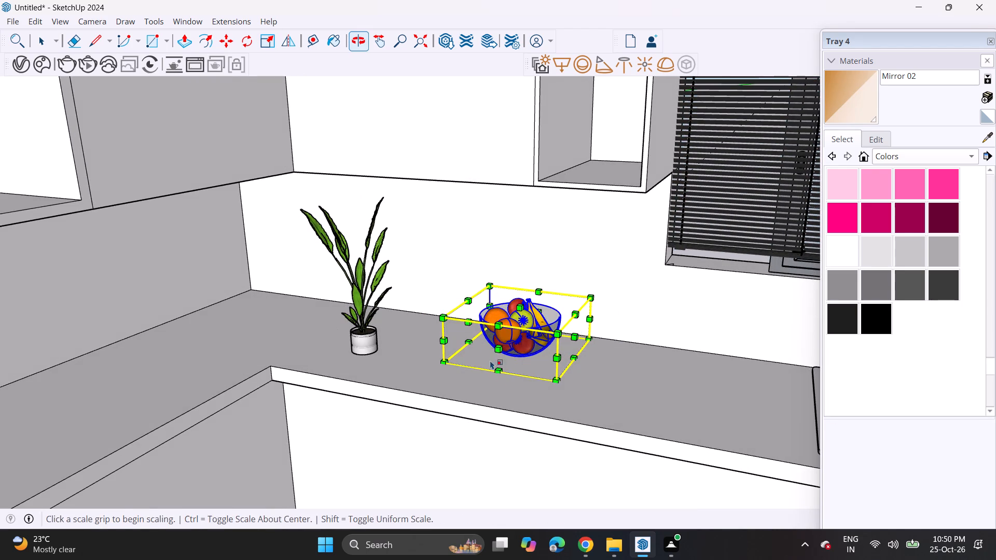
pyautogui.press('space')
pyautogui.click(479, 282)
# Examine the plant and fruit bowl within the whole kitchen, including the hob wall, open shelves and both side-wall units.
pyautogui.scroll(-4, 433, 310)
pyautogui.scroll(1, 433, 313)
pyautogui.scroll(-8, 433, 313)
pyautogui.moveTo(413, 339); pyautogui.dragTo(357, 310, button='middle')
pyautogui.scroll(1, 327, 310)
pyautogui.scroll(-5, 306, 324)
pyautogui.keyDown('shift'); pyautogui.moveTo(304, 335); pyautogui.dragTo(385, 334, button='middle'); pyautogui.keyUp('shift')
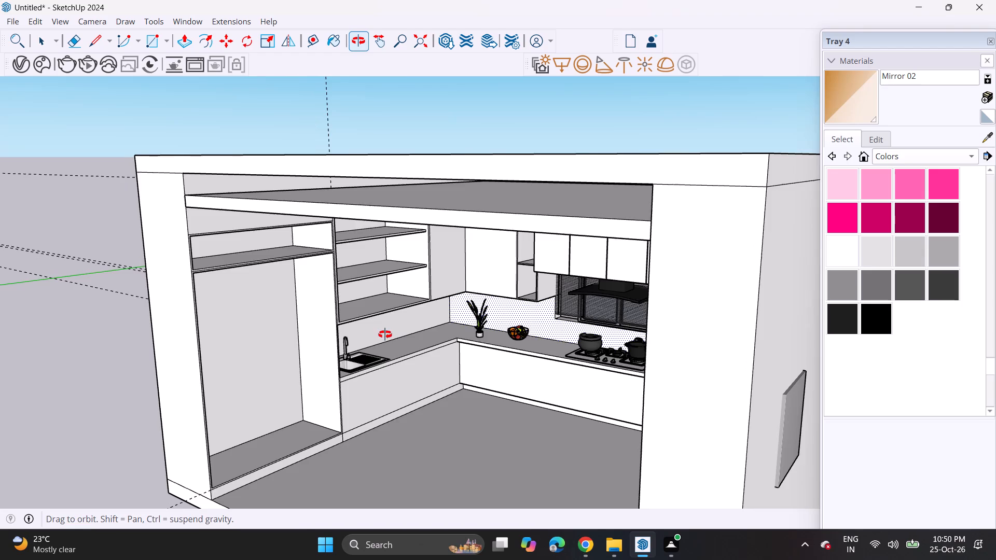
pyautogui.keyDown('shift'); pyautogui.moveTo(385, 334); pyautogui.dragTo(370, 313, button='middle'); pyautogui.keyUp('shift')
pyautogui.keyDown('shift'); pyautogui.moveTo(382, 297); pyautogui.dragTo(270, 298, button='middle'); pyautogui.keyUp('shift')
pyautogui.keyDown('shift'); pyautogui.scroll(1, 382, 296); pyautogui.keyUp('shift')
pyautogui.keyDown('shift'); pyautogui.scroll(-1, 261, 299); pyautogui.keyUp('shift')
pyautogui.scroll(1, 259, 300)
pyautogui.moveTo(296, 295); pyautogui.dragTo(399, 231, button='middle')
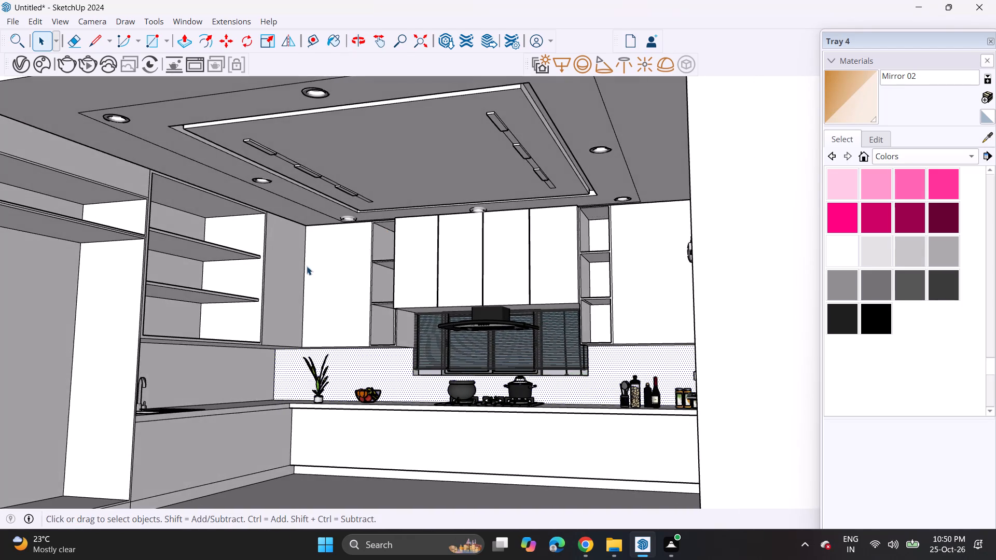
pyautogui.moveTo(308, 267); pyautogui.dragTo(433, 287, button='middle')
pyautogui.moveTo(442, 296); pyautogui.dragTo(324, 286, button='middle')
pyautogui.moveTo(295, 259); pyautogui.dragTo(379, 275, button='middle')
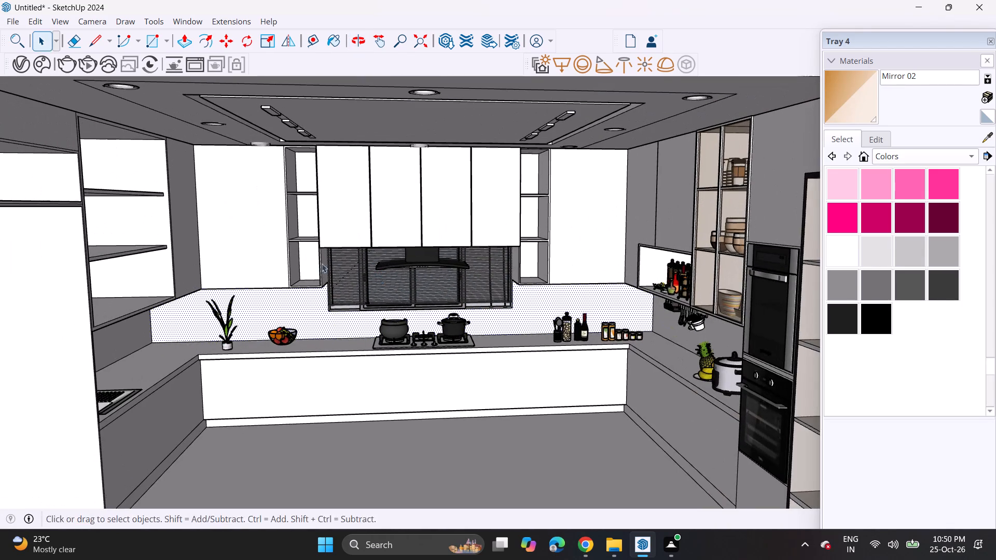
pyautogui.moveTo(317, 262); pyautogui.dragTo(277, 258, button='middle')
pyautogui.scroll(1, 302, 260)
pyautogui.scroll(3, 420, 266)
pyautogui.keyDown('shift'); pyautogui.moveTo(417, 259); pyautogui.dragTo(400, 300, button='middle'); pyautogui.keyUp('shift')
pyautogui.moveTo(402, 297); pyautogui.dragTo(405, 253, button='middle')
# Import the Food+jars (2) model from Downloads and place it at the upper open shelf beside the wall cabinets above the hob.
pyautogui.click(10, 23)
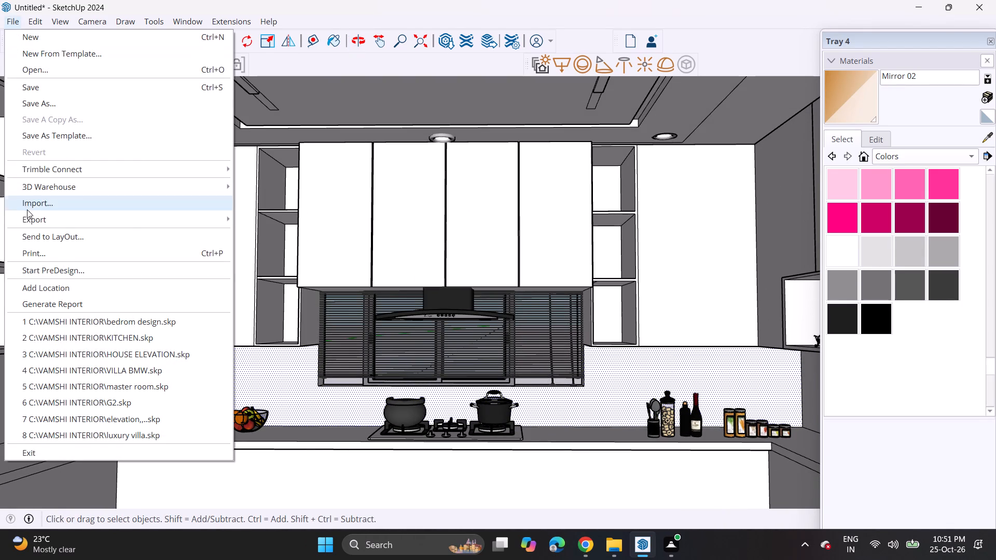
pyautogui.click(32, 197)
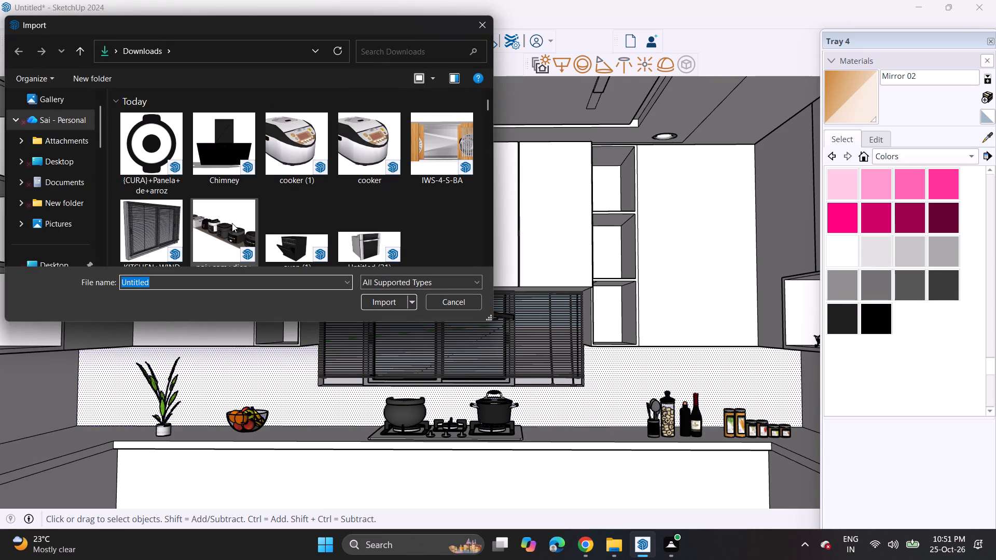
pyautogui.scroll(-4, 197, 246)
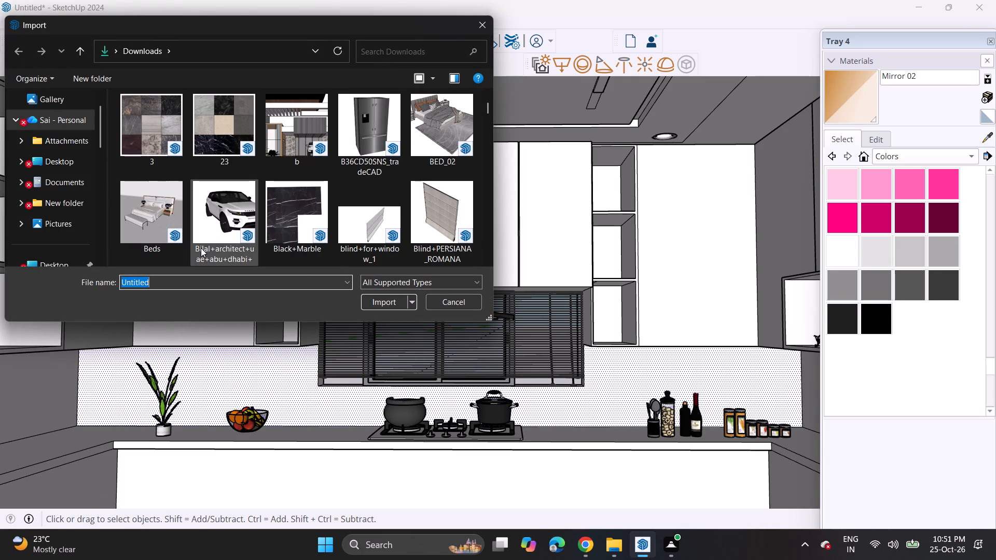
pyautogui.scroll(1, 201, 257)
pyautogui.scroll(-1, 201, 257)
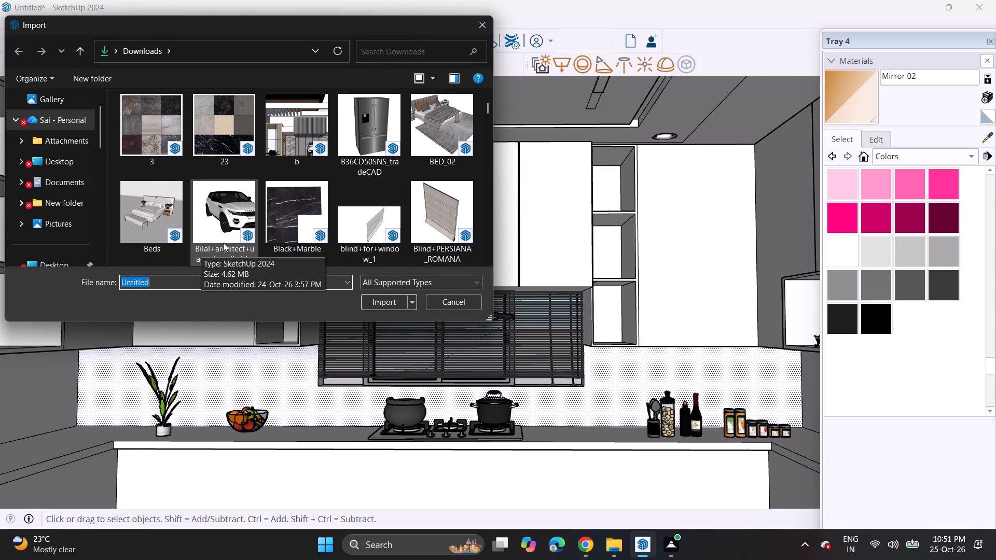
pyautogui.scroll(-2, 224, 243)
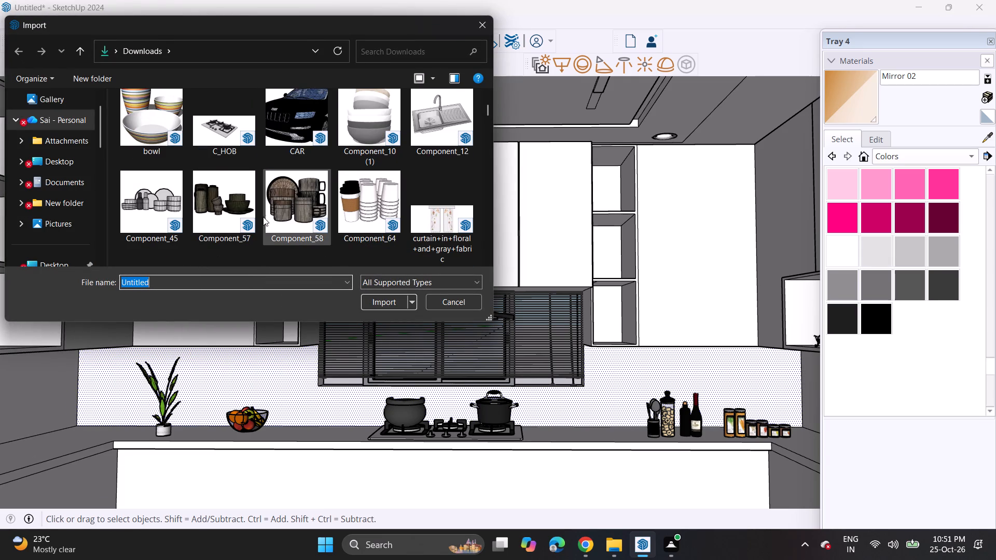
pyautogui.scroll(-2, 254, 200)
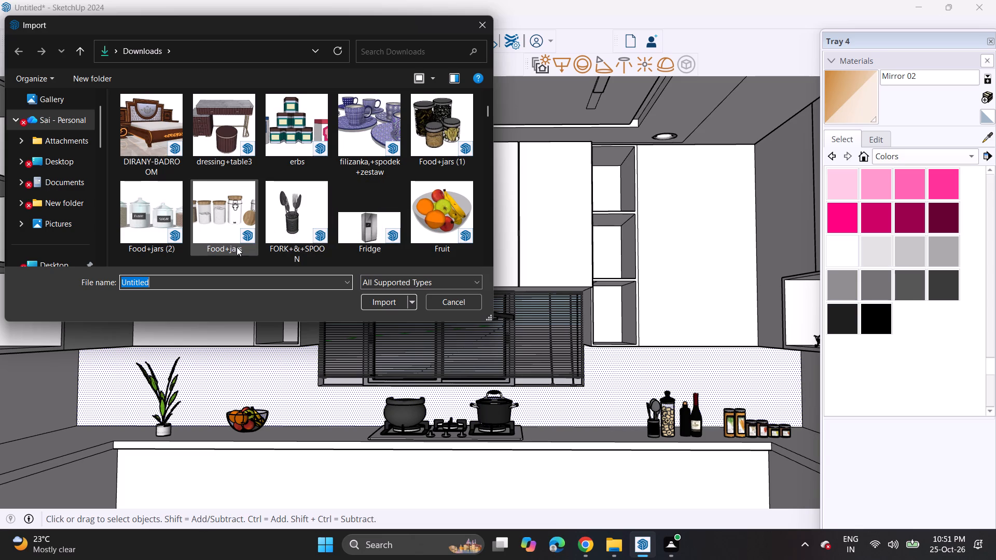
pyautogui.click(155, 222)
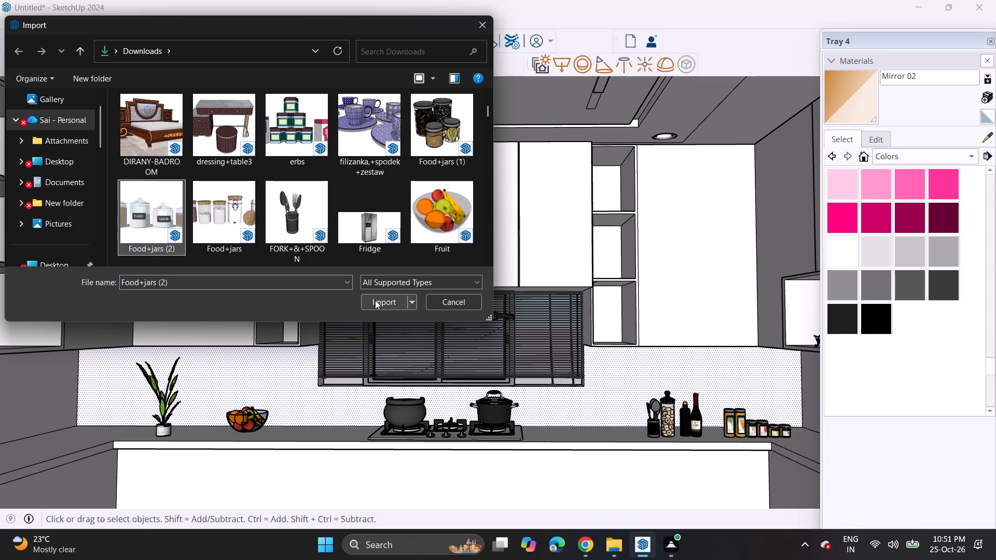
pyautogui.click(375, 300)
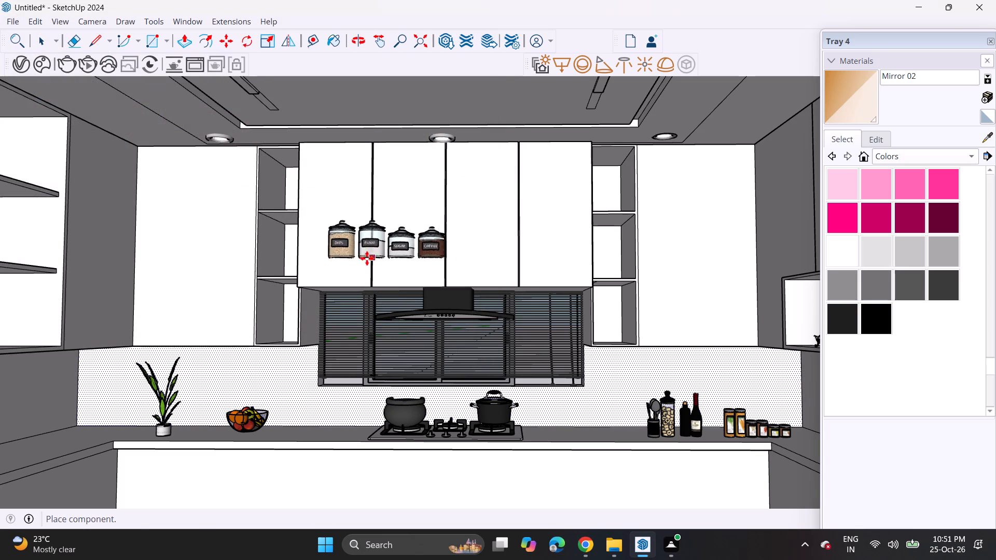
pyautogui.click(299, 202)
# Explode the imported food jar set into separate jars.
pyautogui.moveTo(342, 167); pyautogui.dragTo(340, 186, button='middle')
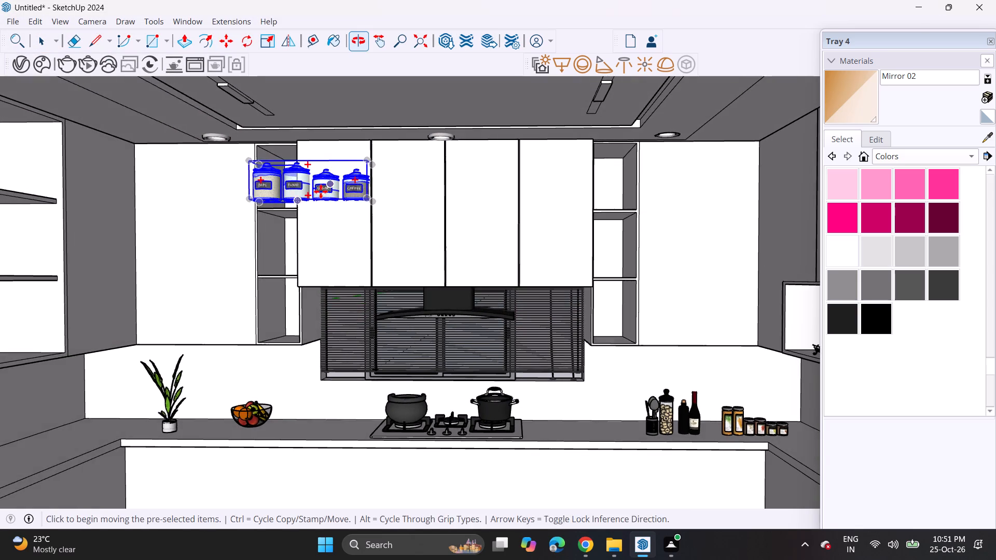
pyautogui.scroll(7, 293, 191)
pyautogui.press('space')
pyautogui.click(297, 189)
pyautogui.rightClick(297, 188)
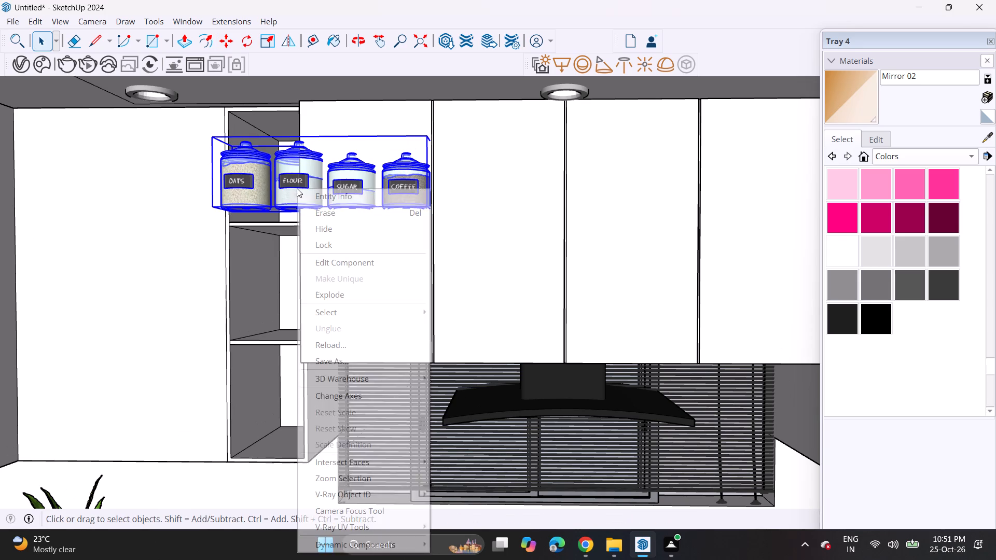
pyautogui.click(337, 297)
# Move the OATS jar onto the upper shelf of the open unit, scale it down uniformly, and reposition it on the shelf.
pyautogui.click(248, 199)
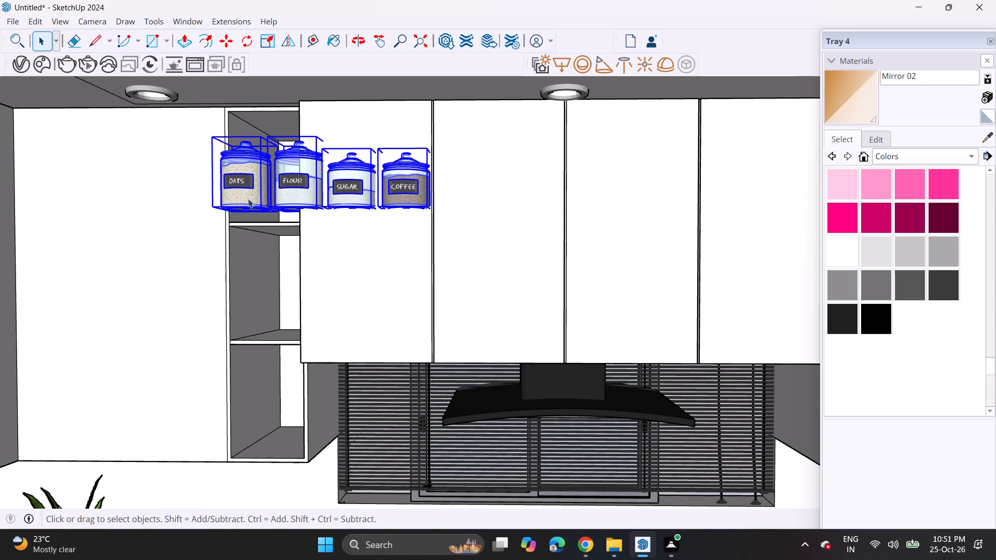
pyautogui.moveTo(248, 199); pyautogui.dragTo(400, 238, button='middle')
pyautogui.scroll(4, 284, 210)
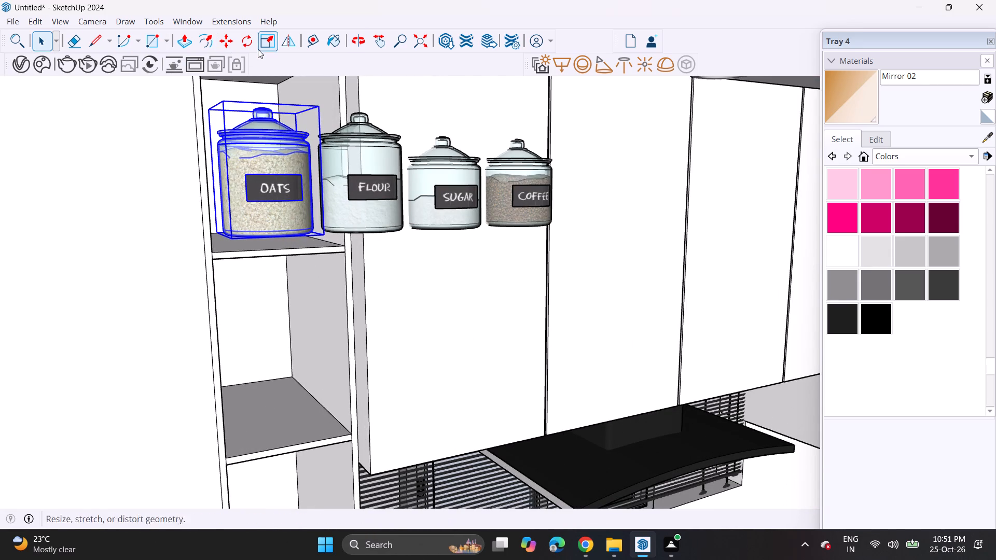
pyautogui.click(225, 44)
pyautogui.click(234, 242)
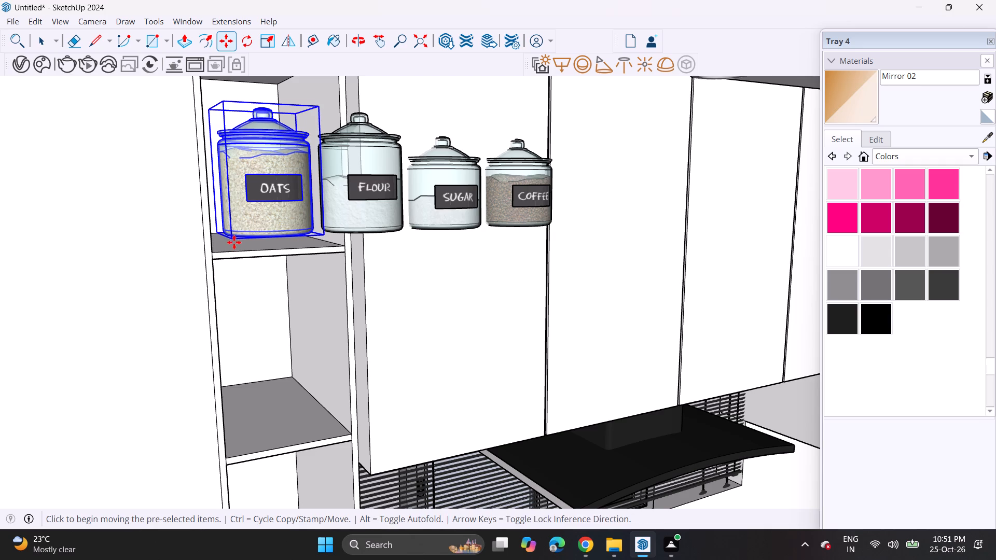
pyautogui.click(217, 261)
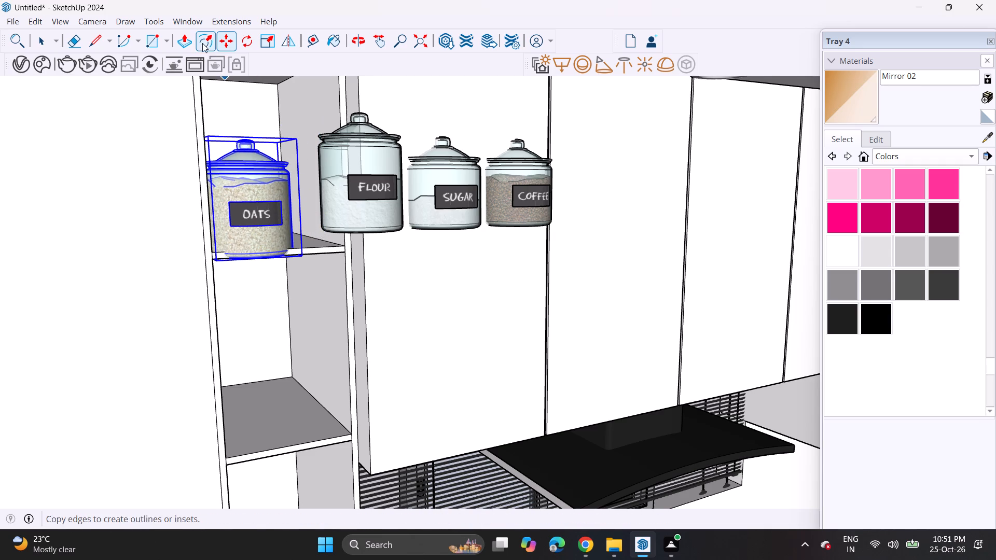
pyautogui.click(274, 38)
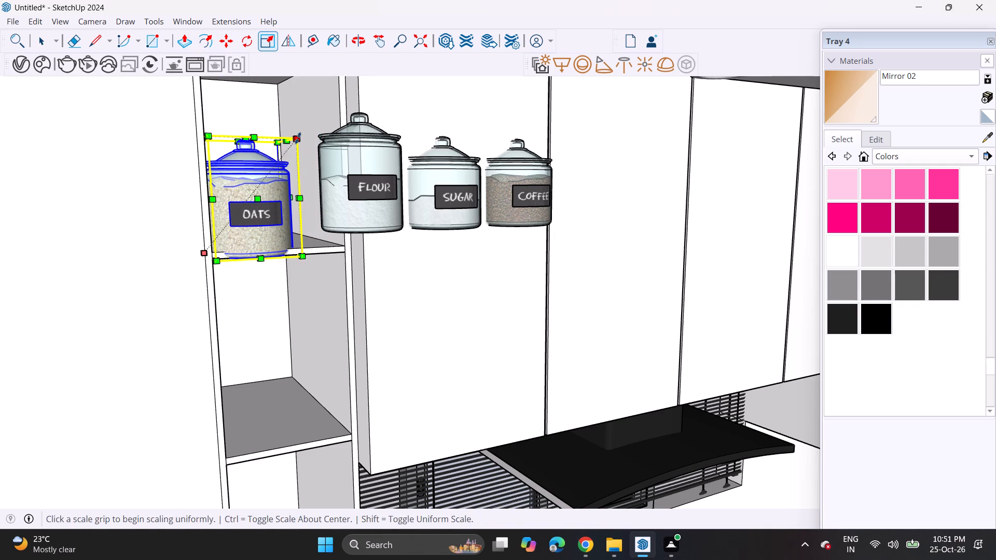
pyautogui.click(298, 138)
pyautogui.click(260, 207)
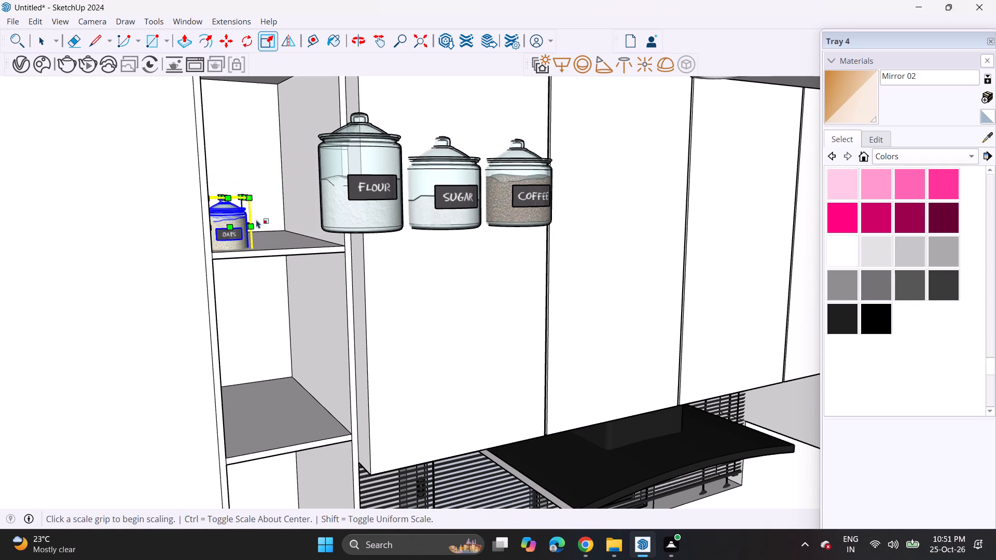
pyautogui.moveTo(270, 248); pyautogui.dragTo(183, 252, button='middle')
pyautogui.scroll(1, 184, 241)
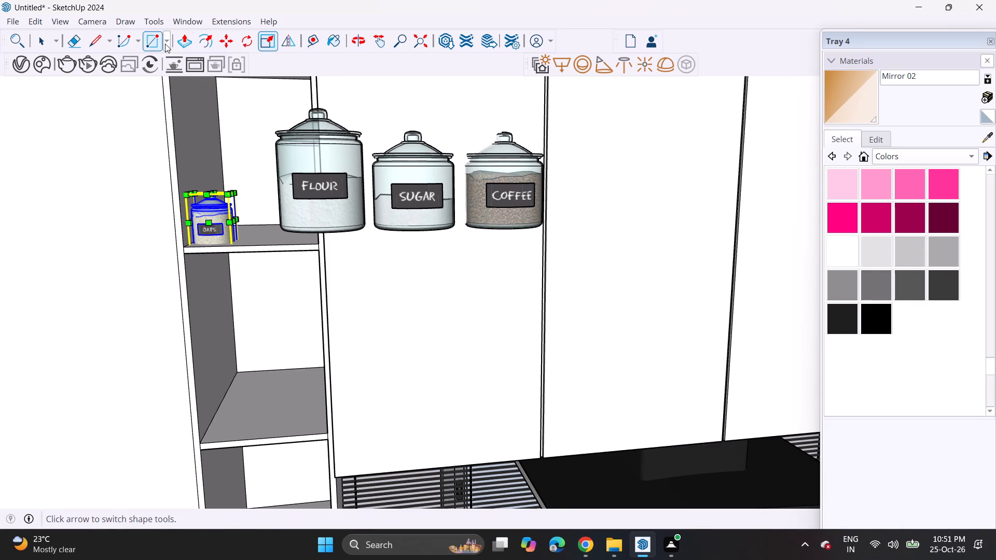
pyautogui.click(228, 43)
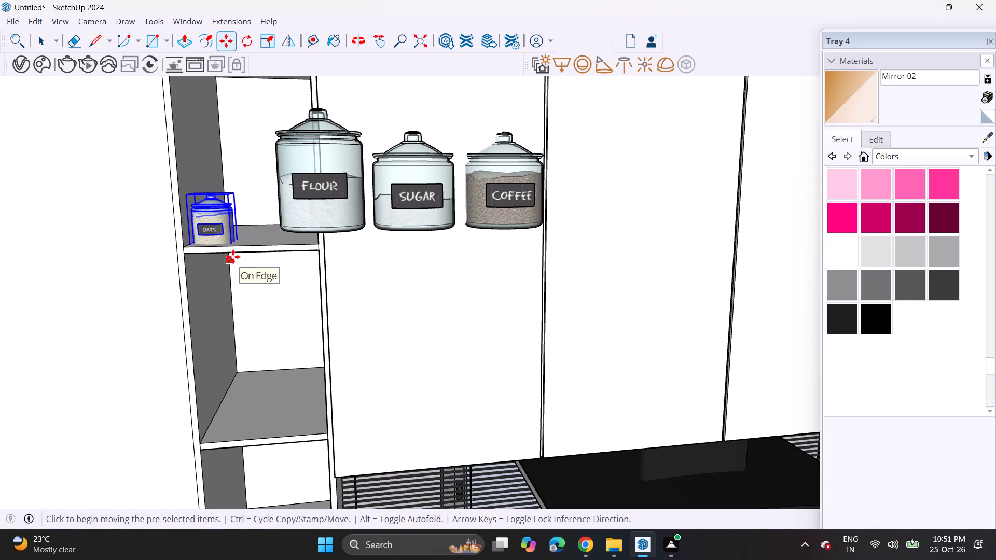
pyautogui.click(232, 253)
pyautogui.click(236, 245)
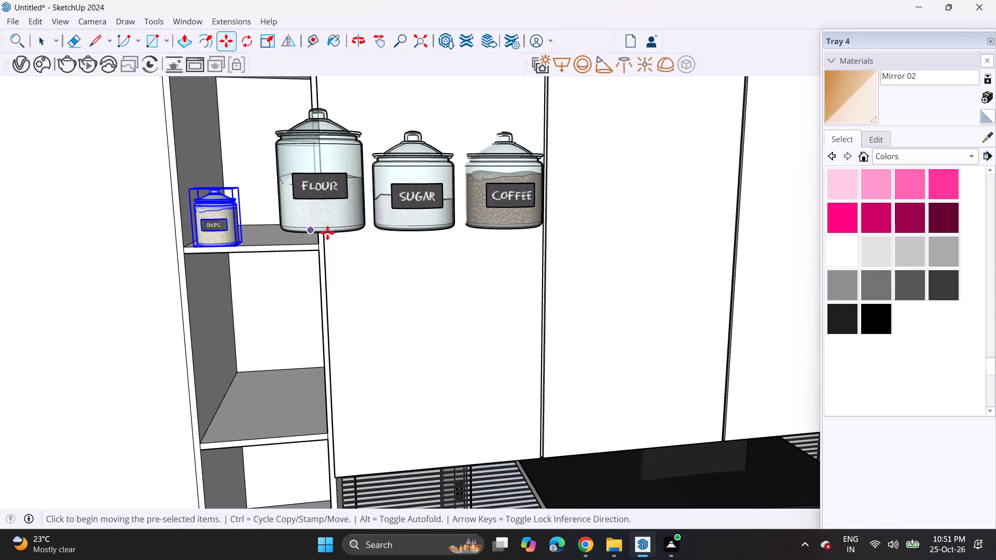
# Scale the FLOUR jar down uniformly and set it beside the OATS jar on the upper shelf.
pyautogui.press('space')
pyautogui.click(334, 225)
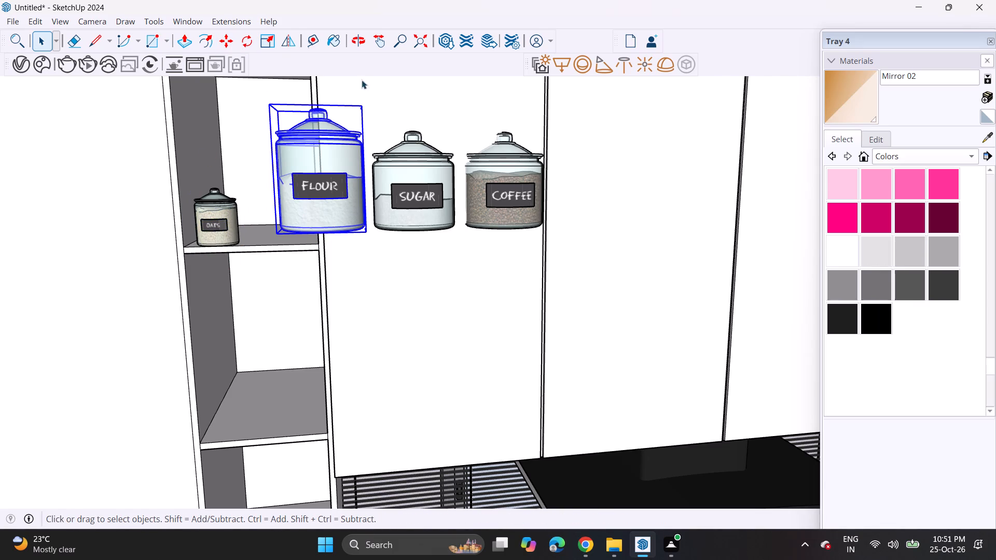
pyautogui.moveTo(281, 33); pyautogui.dragTo(281, 28)
pyautogui.click(269, 46)
pyautogui.click(362, 110)
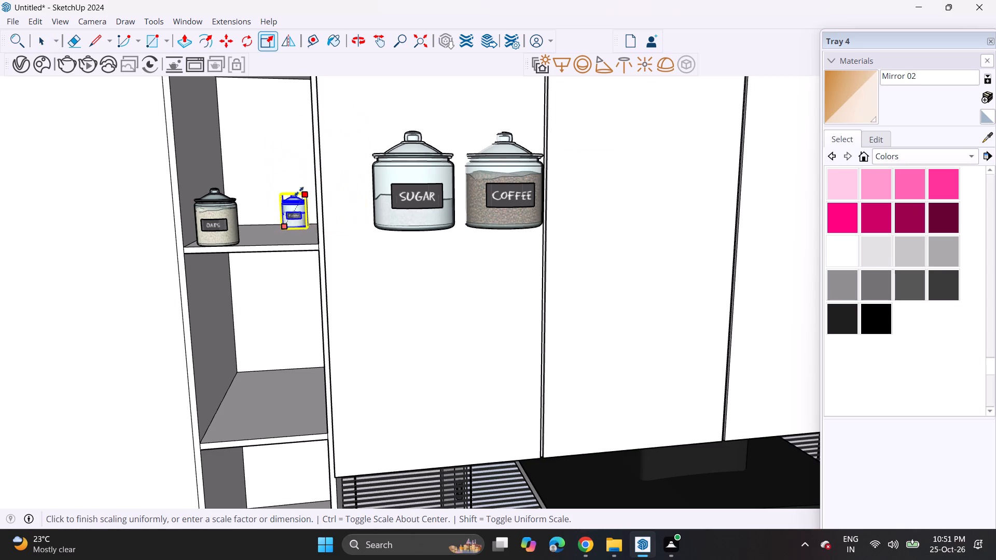
pyautogui.click(321, 174)
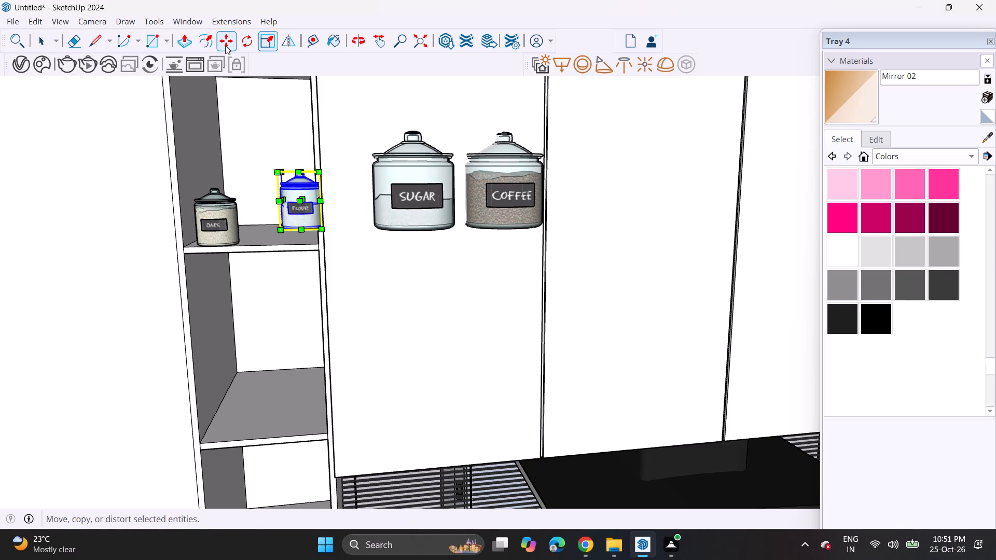
pyautogui.click(225, 44)
pyautogui.moveTo(248, 194); pyautogui.dragTo(313, 232, button='middle')
pyautogui.click(324, 278)
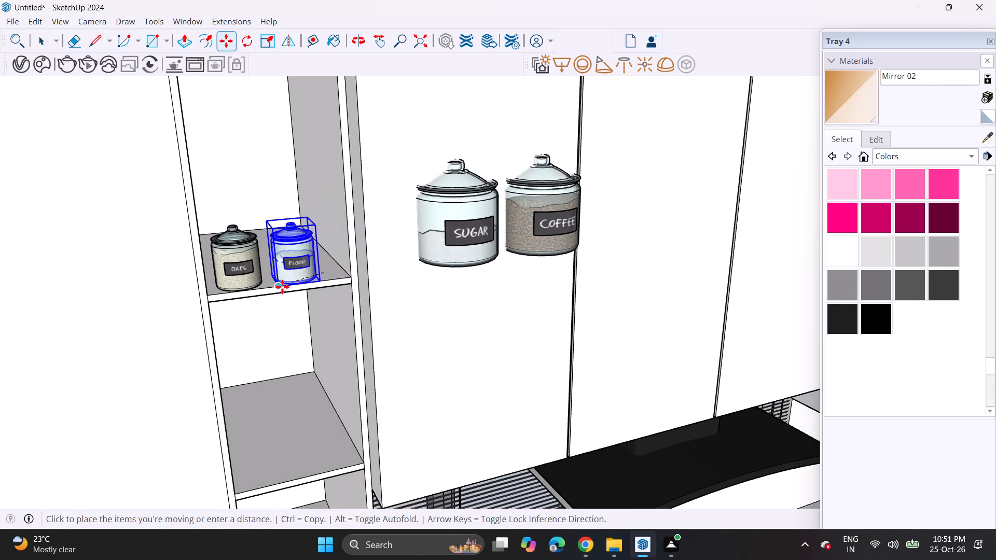
pyautogui.click(282, 287)
# Move the SUGAR jar onto the next shelf down in the open unit and scale it down uniformly.
pyautogui.moveTo(367, 291); pyautogui.dragTo(253, 232, button='middle')
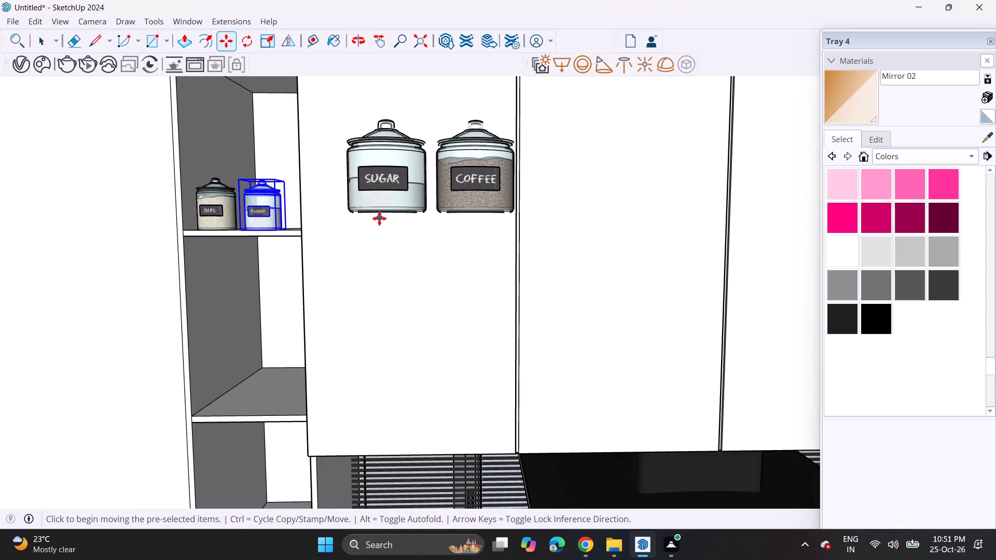
pyautogui.press('space')
pyautogui.click(399, 192)
pyautogui.scroll(-4, 390, 203)
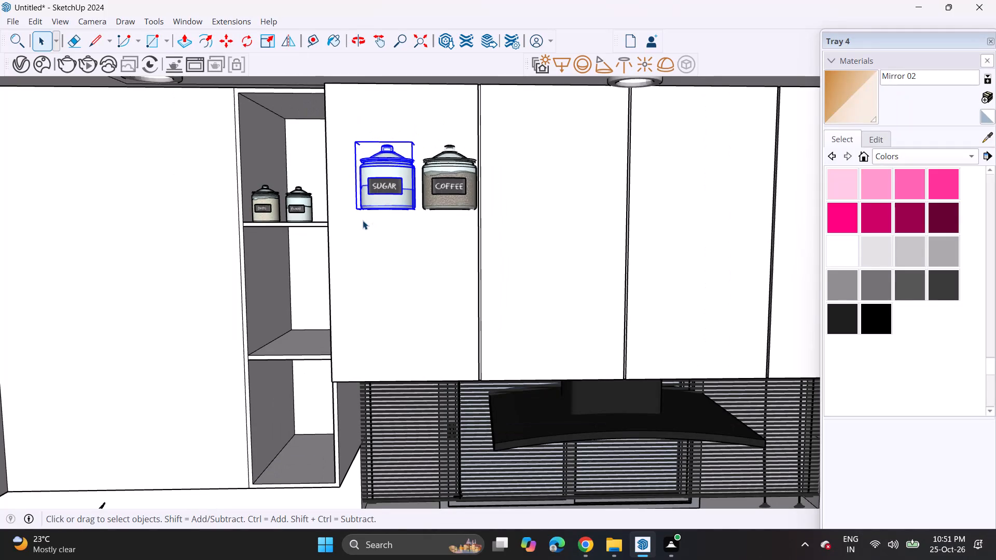
pyautogui.press('m')
pyautogui.click(353, 207)
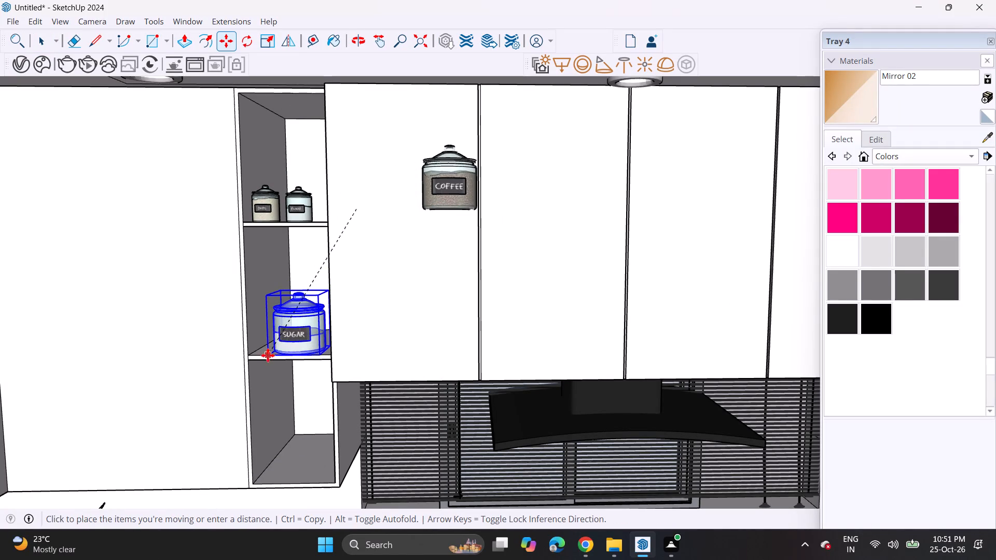
pyautogui.click(253, 358)
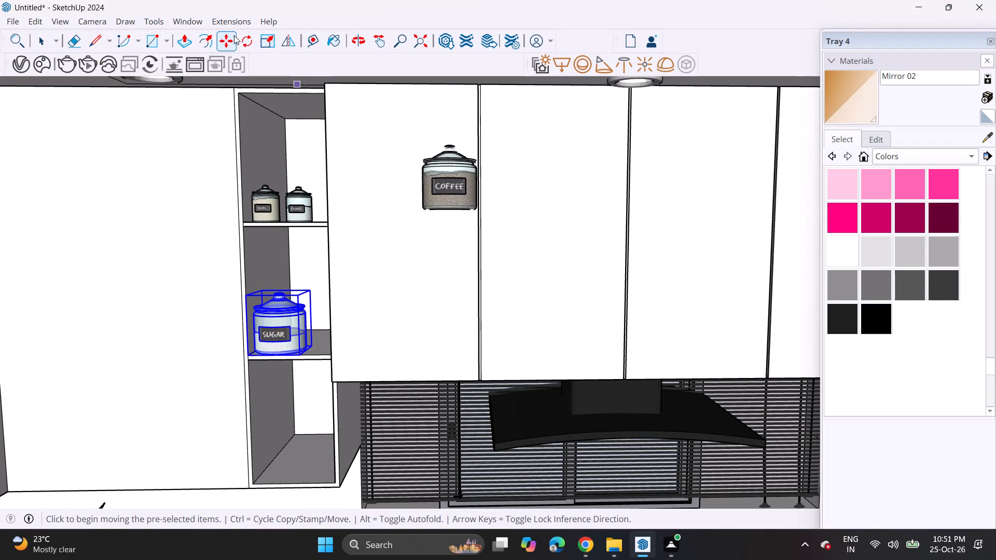
pyautogui.click(266, 38)
pyautogui.click(310, 291)
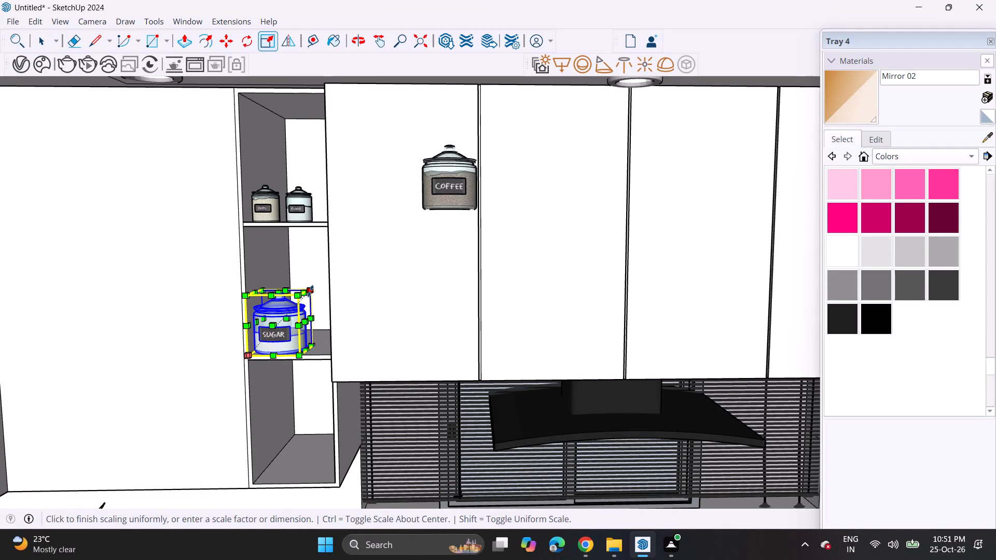
pyautogui.click(294, 330)
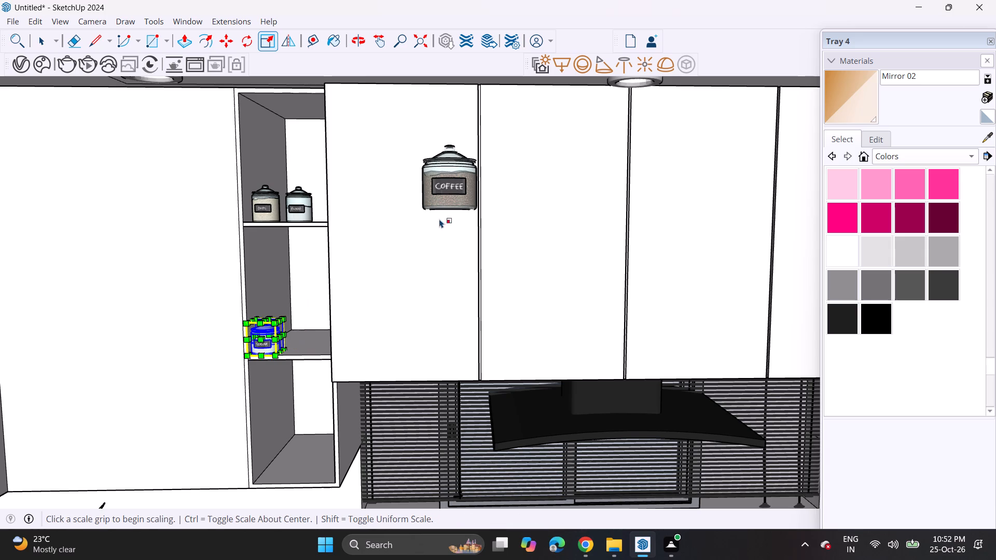
# Scale the COFFEE jar down uniformly and move it beside the SUGAR jar on the same shelf.
pyautogui.press('space')
pyautogui.click(450, 185)
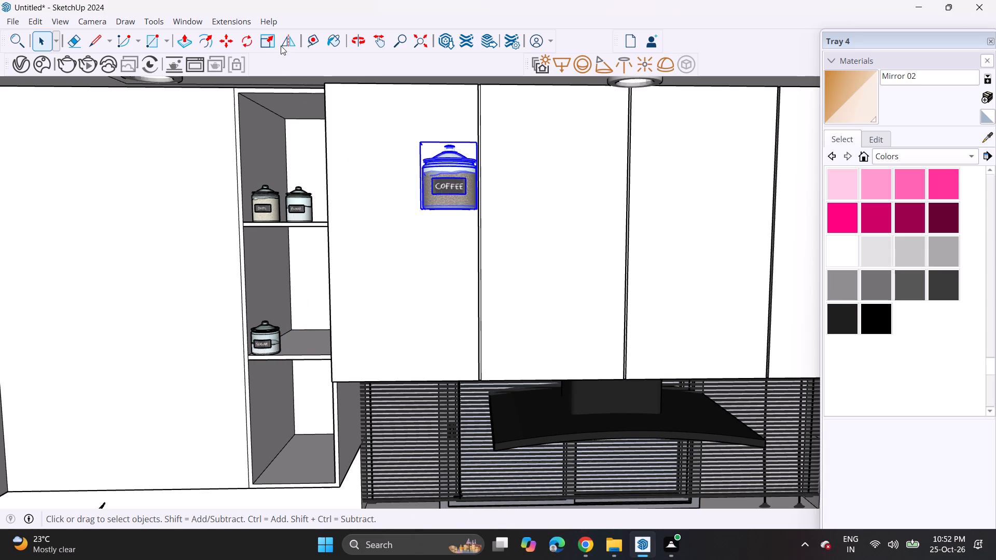
pyautogui.click(262, 44)
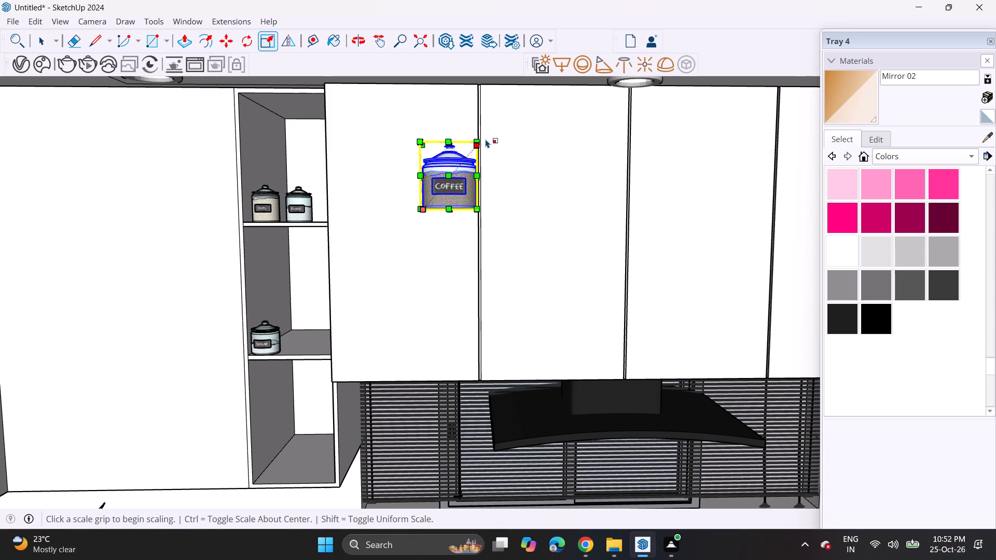
pyautogui.click(478, 139)
pyautogui.click(462, 164)
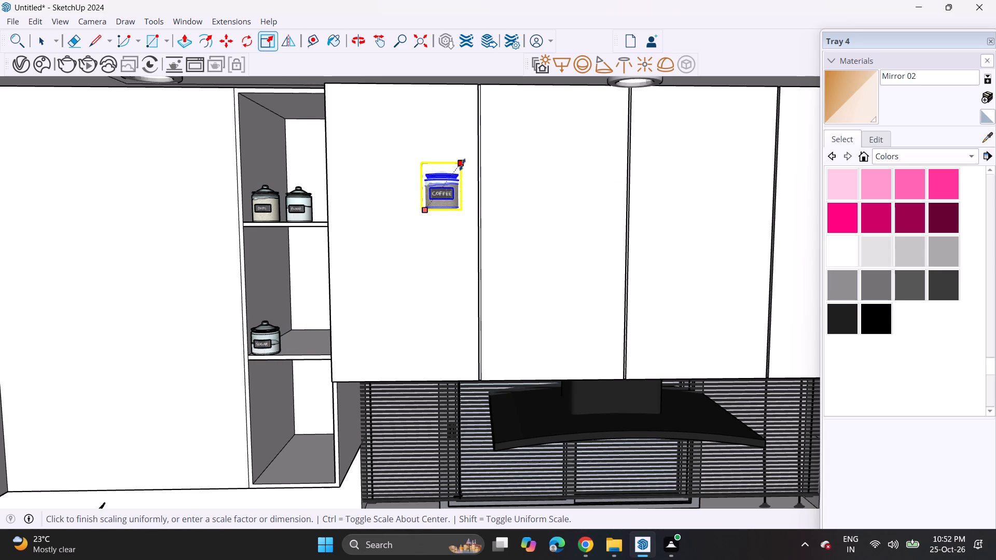
pyautogui.click(228, 44)
pyautogui.click(419, 210)
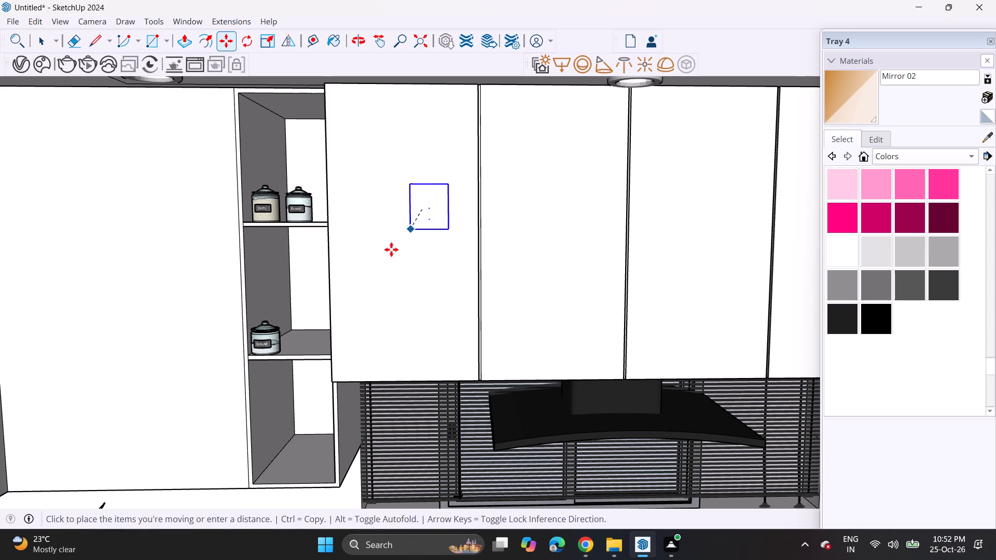
pyautogui.click(287, 357)
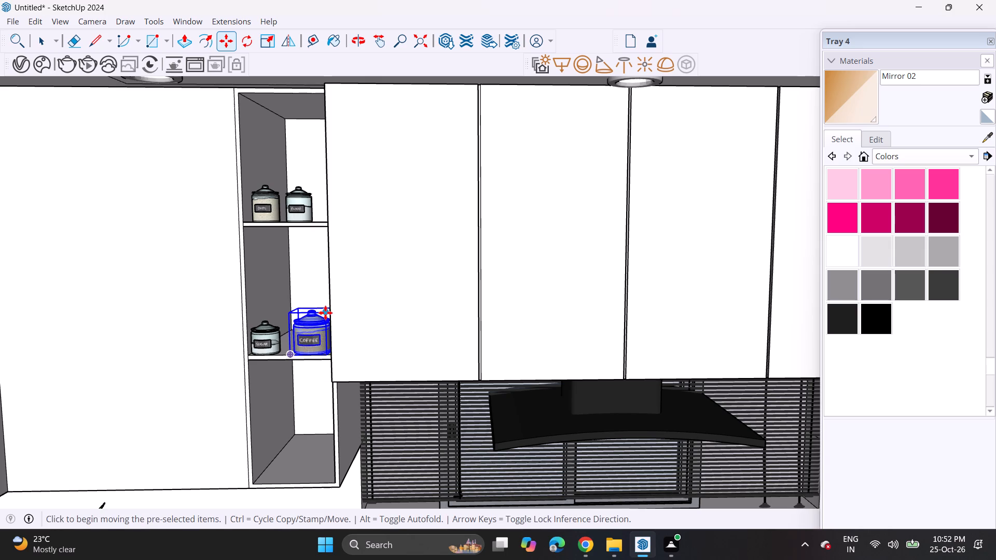
# Move the SUGAR jar slightly closer to the COFFEE jar on the same shelf of the open unit.
pyautogui.press('space')
pyautogui.click(348, 301)
pyautogui.moveTo(306, 352); pyautogui.dragTo(339, 362, button='middle')
pyautogui.scroll(2, 253, 349)
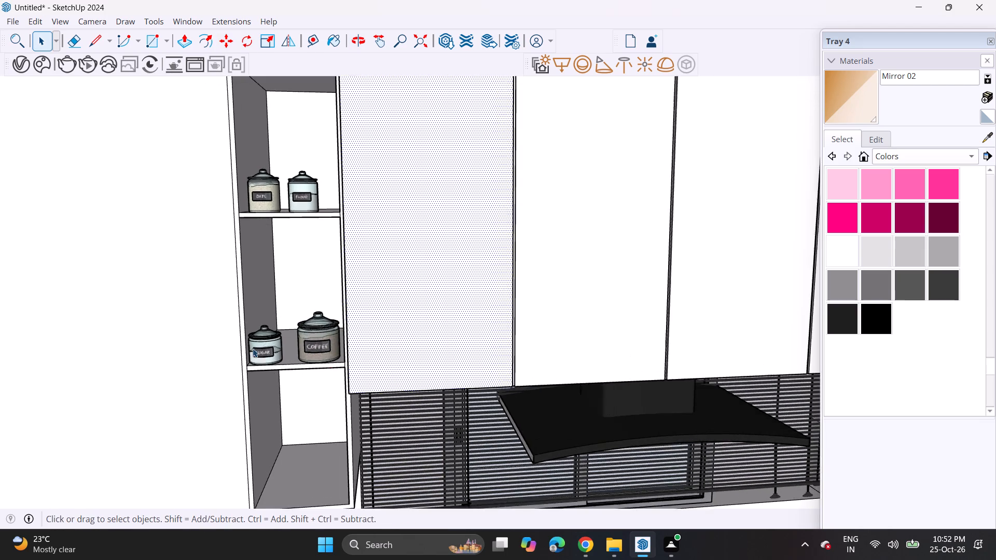
pyautogui.click(266, 346)
pyautogui.press('m')
pyautogui.click(266, 352)
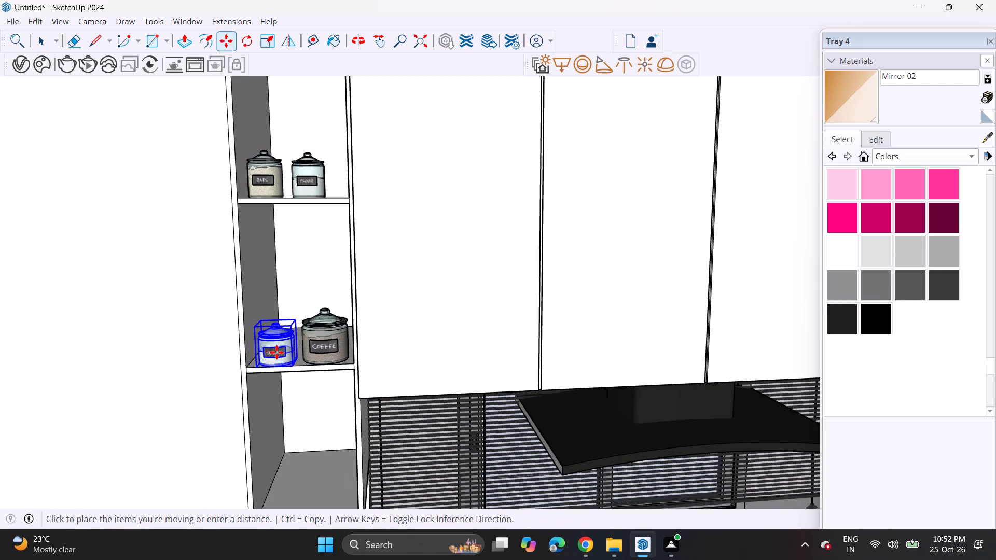
pyautogui.click(276, 352)
pyautogui.press('space')
pyautogui.click(305, 399)
# Import the Food+jars (1) model from Downloads and place it in the lowest compartment of the open unit.
pyautogui.scroll(-3, 295, 395)
pyautogui.scroll(1, 309, 427)
pyautogui.moveTo(307, 427); pyautogui.dragTo(273, 310, button='middle')
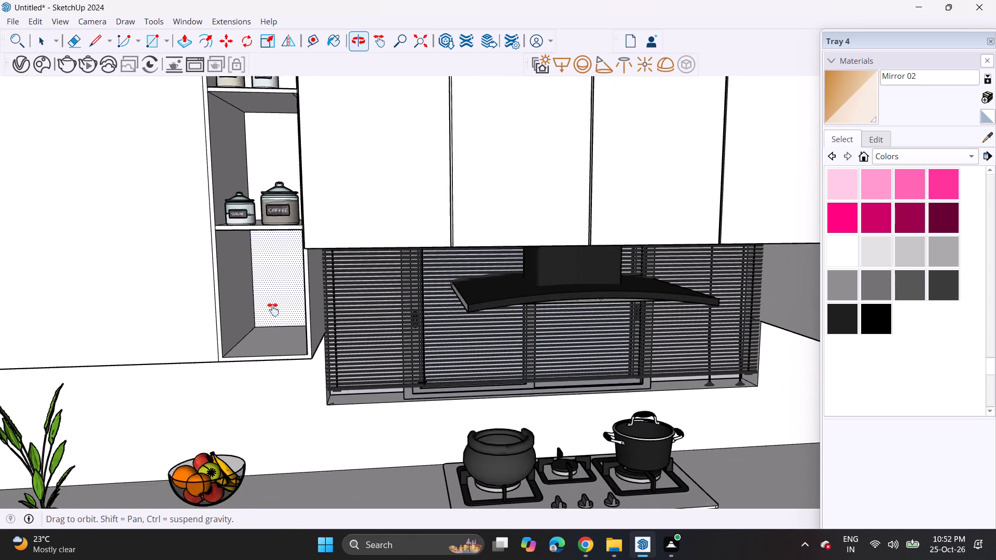
pyautogui.moveTo(273, 310); pyautogui.dragTo(272, 306, button='middle')
pyautogui.click(8, 19)
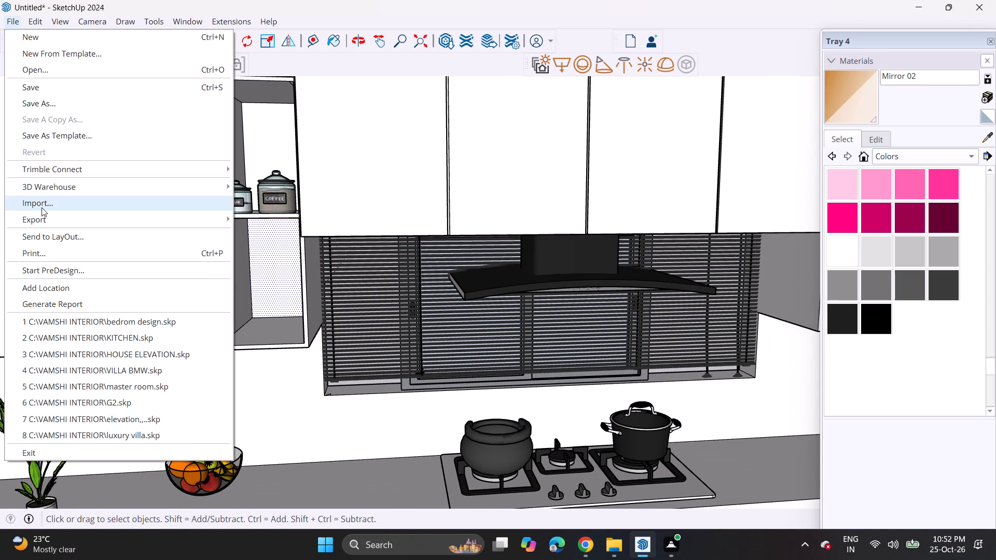
pyautogui.click(41, 207)
pyautogui.scroll(1, 197, 229)
pyautogui.scroll(-3, 197, 229)
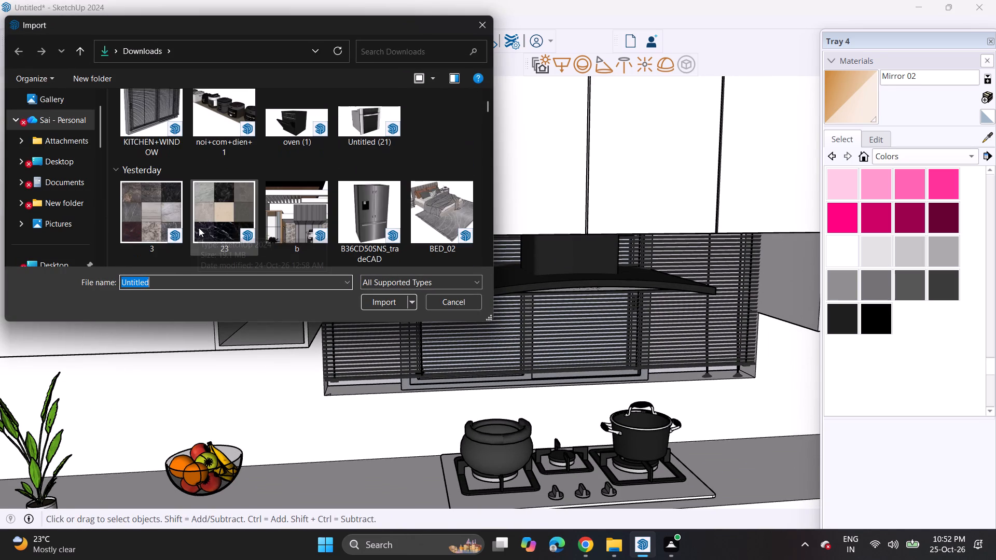
pyautogui.scroll(-3, 203, 228)
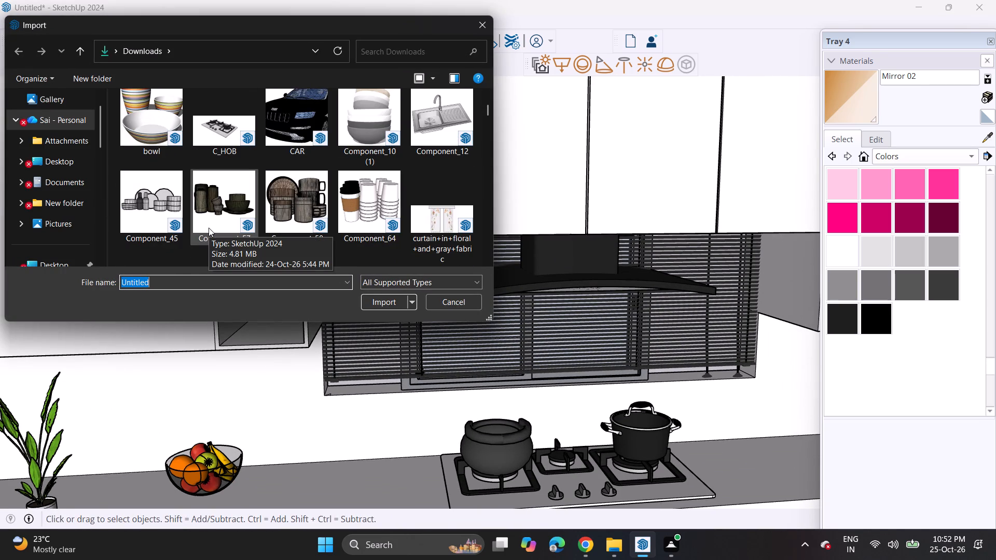
pyautogui.scroll(-2, 252, 223)
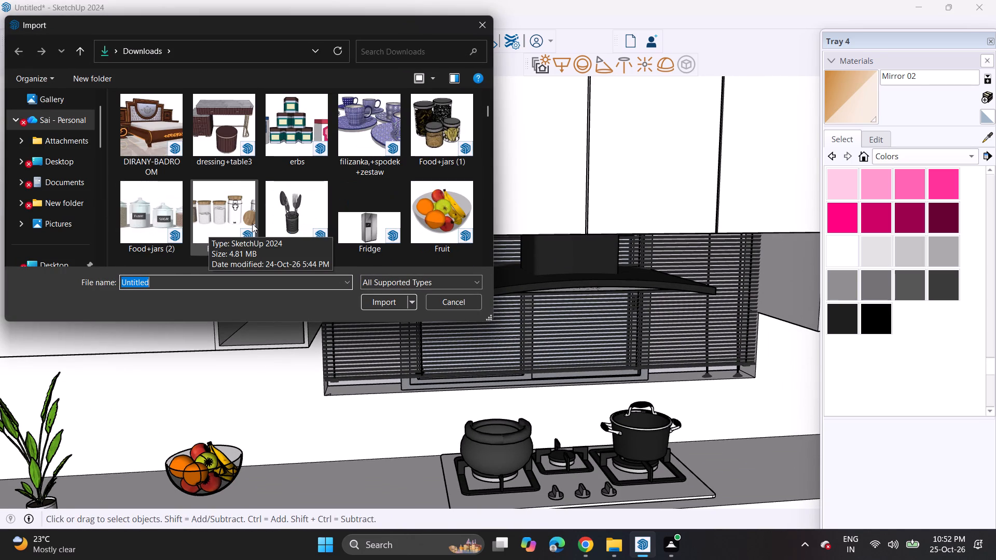
pyautogui.click(427, 161)
pyautogui.click(382, 299)
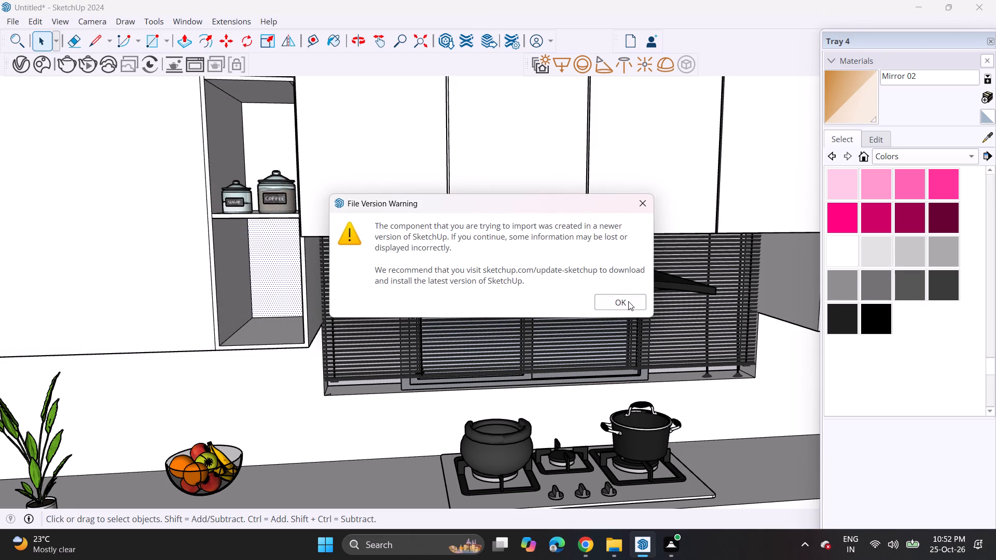
pyautogui.click(628, 301)
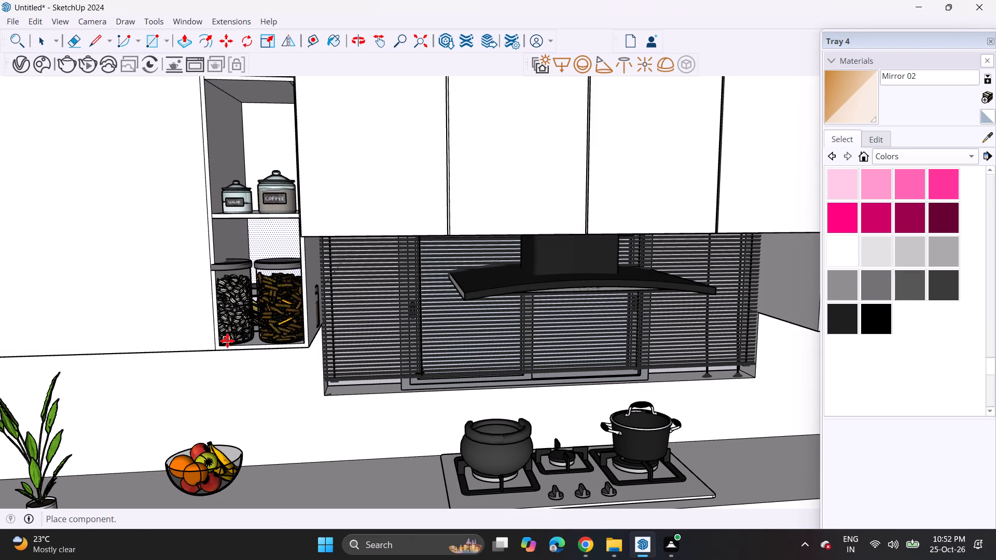
pyautogui.click(227, 341)
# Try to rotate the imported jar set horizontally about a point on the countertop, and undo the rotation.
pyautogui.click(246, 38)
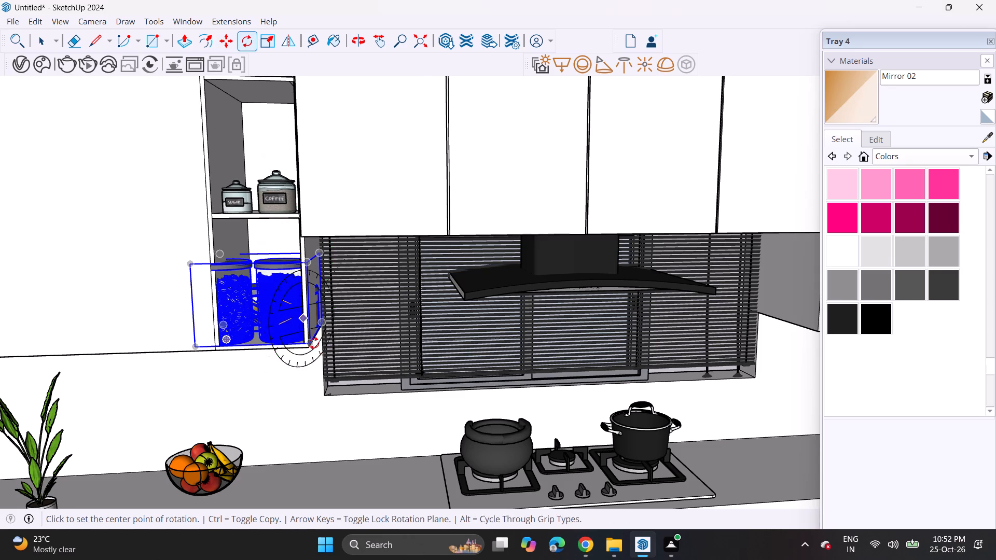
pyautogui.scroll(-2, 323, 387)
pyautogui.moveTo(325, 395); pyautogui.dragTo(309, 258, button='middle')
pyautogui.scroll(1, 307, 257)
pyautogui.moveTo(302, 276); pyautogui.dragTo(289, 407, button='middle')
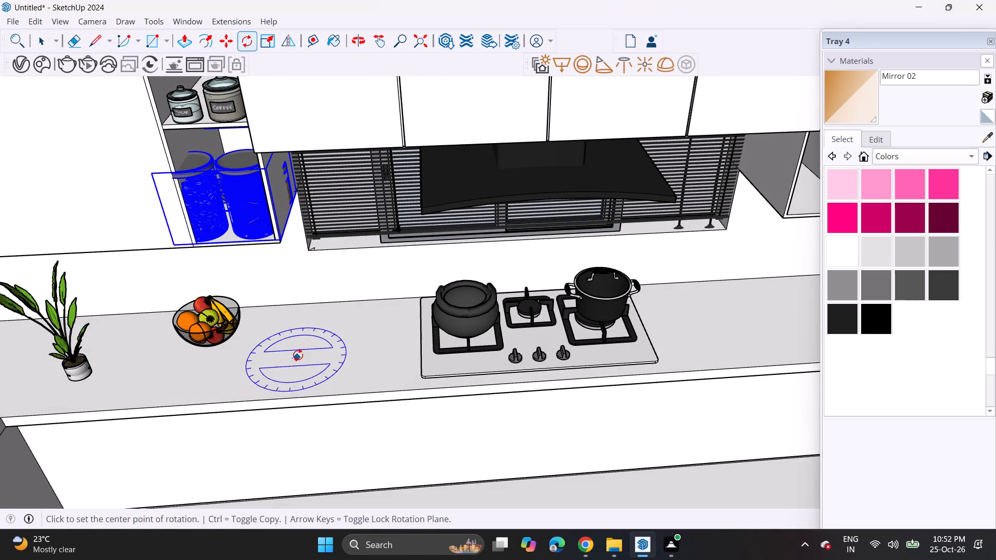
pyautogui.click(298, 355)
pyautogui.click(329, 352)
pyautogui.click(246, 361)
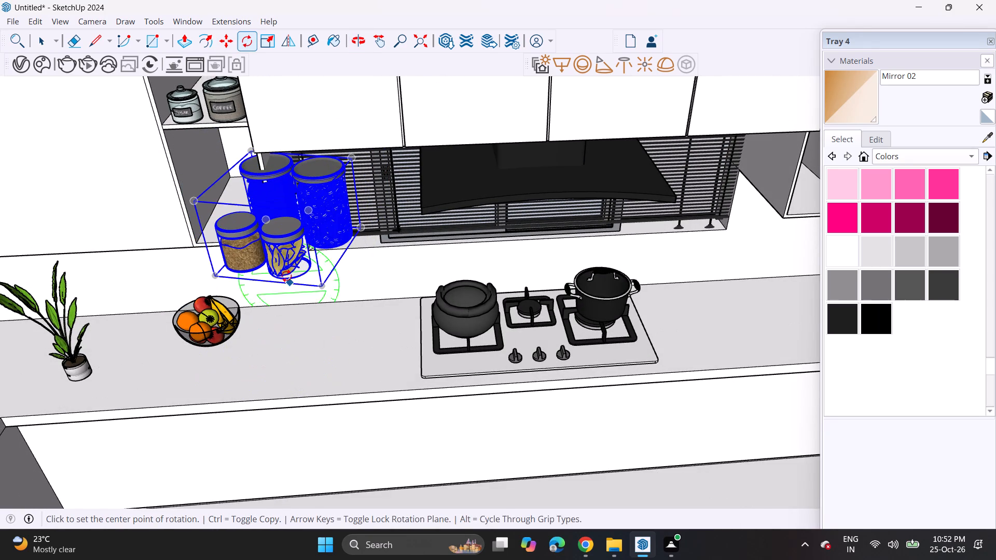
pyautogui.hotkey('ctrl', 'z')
# Rotate the jar set about half a turn horizontally so its small jars face the front.
pyautogui.click(293, 358)
pyautogui.click(321, 358)
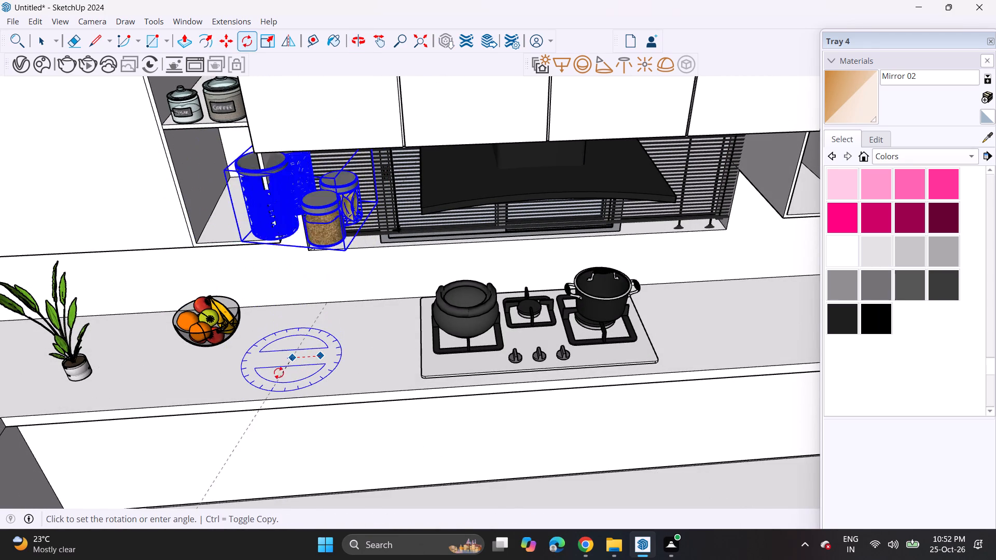
pyautogui.click(262, 361)
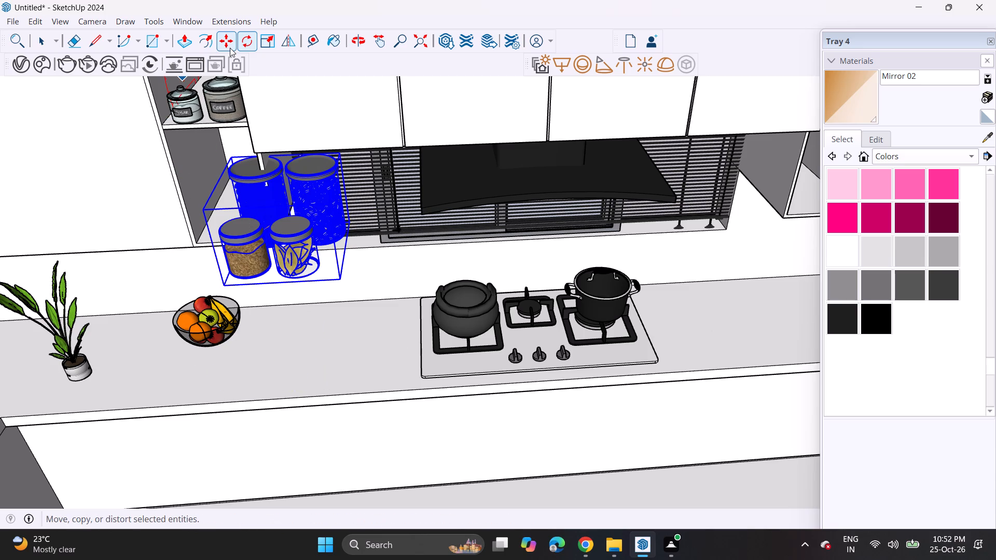
# Scale the jar set down uniformly so it fits the lowest compartment of the open unit.
pyautogui.click(274, 31)
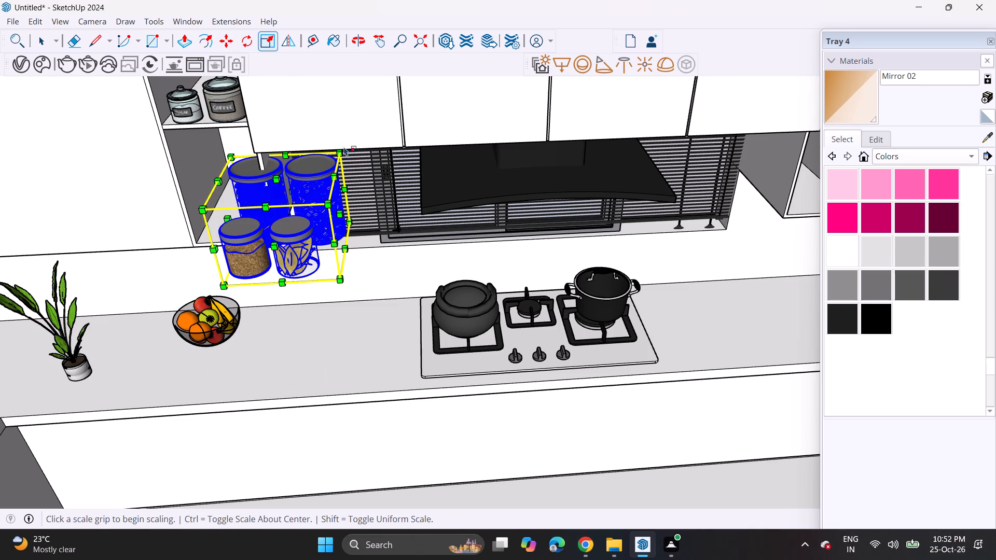
pyautogui.click(266, 43)
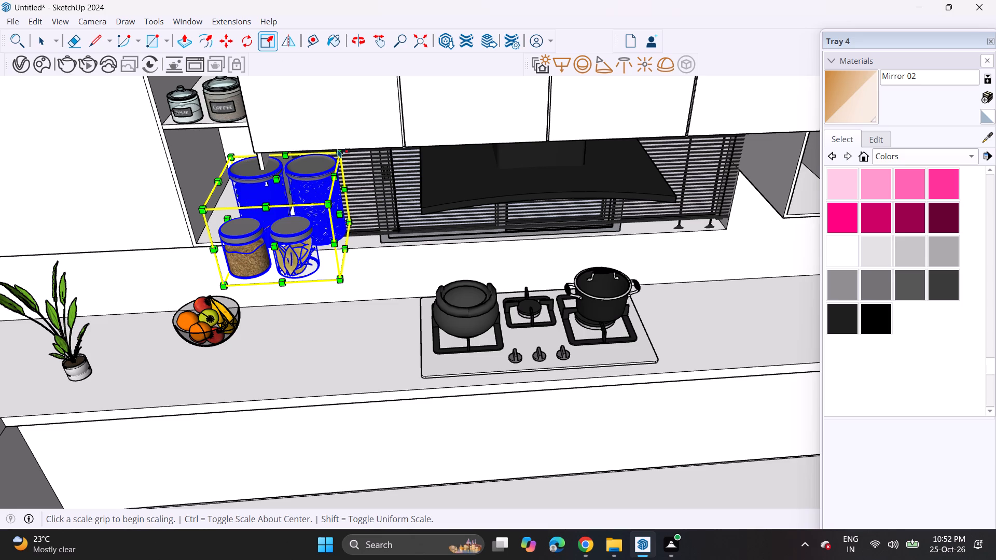
pyautogui.click(336, 153)
pyautogui.click(264, 234)
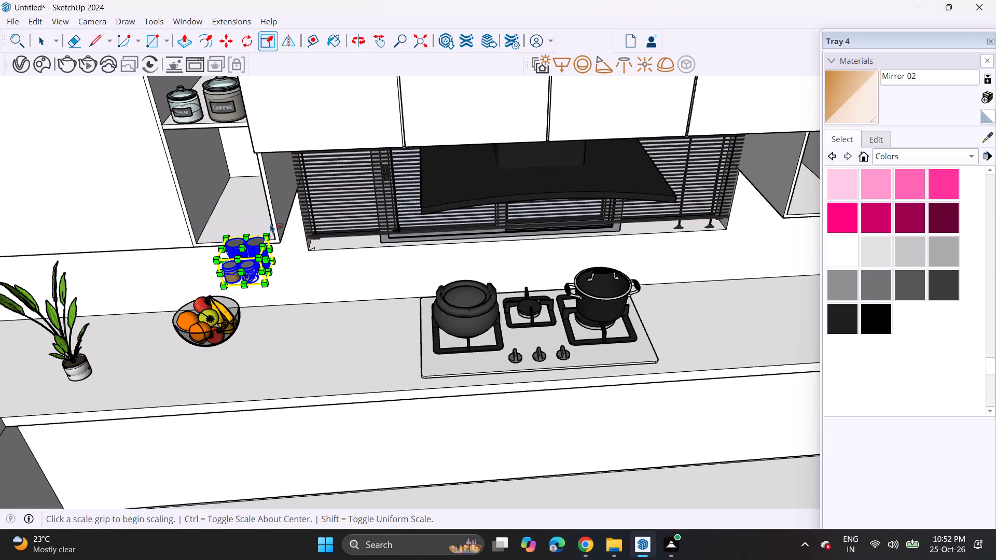
pyautogui.click(265, 235)
pyautogui.click(278, 212)
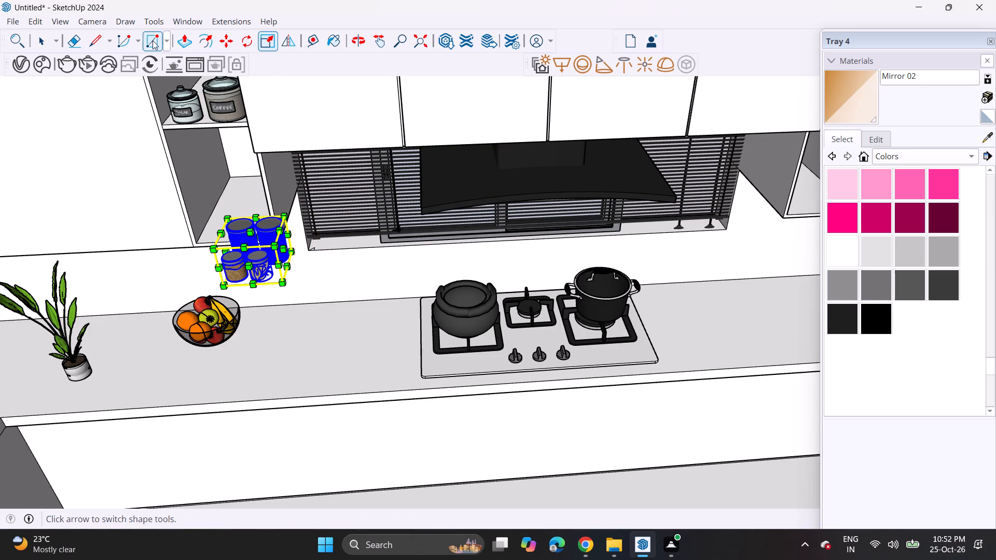
# Move the scaled jar set by its base corner into the lowest compartment of the open unit, below the SUGAR and COFFEE jars.
pyautogui.click(225, 48)
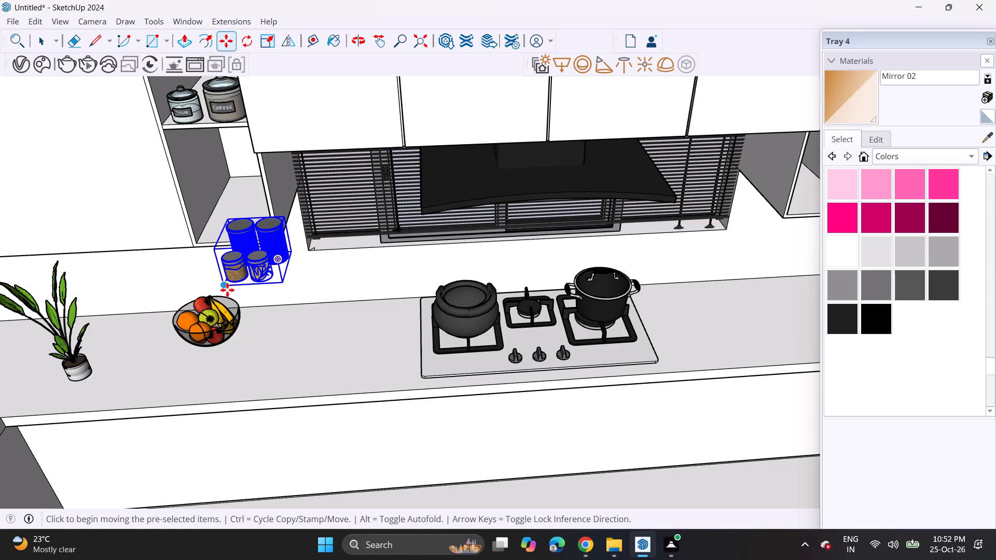
pyautogui.click(226, 288)
pyautogui.click(210, 242)
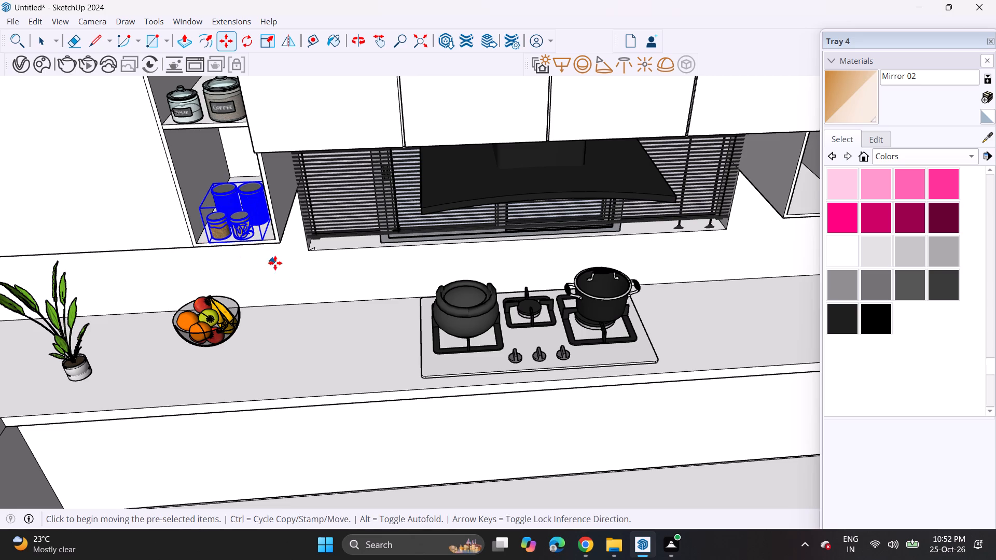
pyautogui.press('space')
pyautogui.click(282, 299)
# Import the Component_64 paper cups and place them in the top compartment of the empty open unit across the hood cabinets.
pyautogui.moveTo(275, 312); pyautogui.dragTo(267, 187, button='middle')
pyautogui.keyDown('shift'); pyautogui.moveTo(295, 298); pyautogui.dragTo(123, 386, button='middle'); pyautogui.keyUp('shift')
pyautogui.scroll(1, 124, 384)
pyautogui.scroll(-6, 119, 373)
pyautogui.moveTo(158, 355); pyautogui.dragTo(269, 327, button='middle')
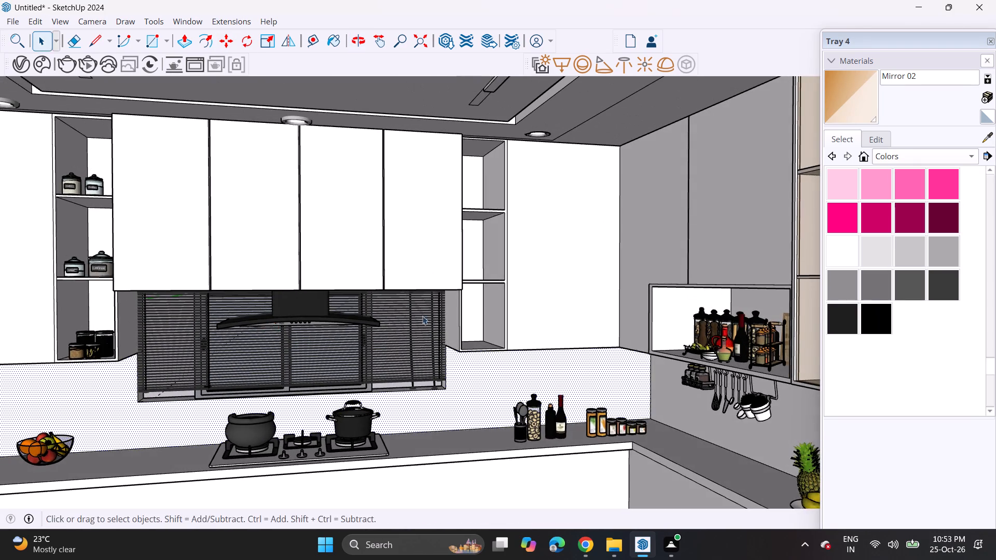
pyautogui.moveTo(412, 316); pyautogui.dragTo(354, 351, button='middle')
pyautogui.moveTo(363, 351); pyautogui.dragTo(296, 348, button='middle')
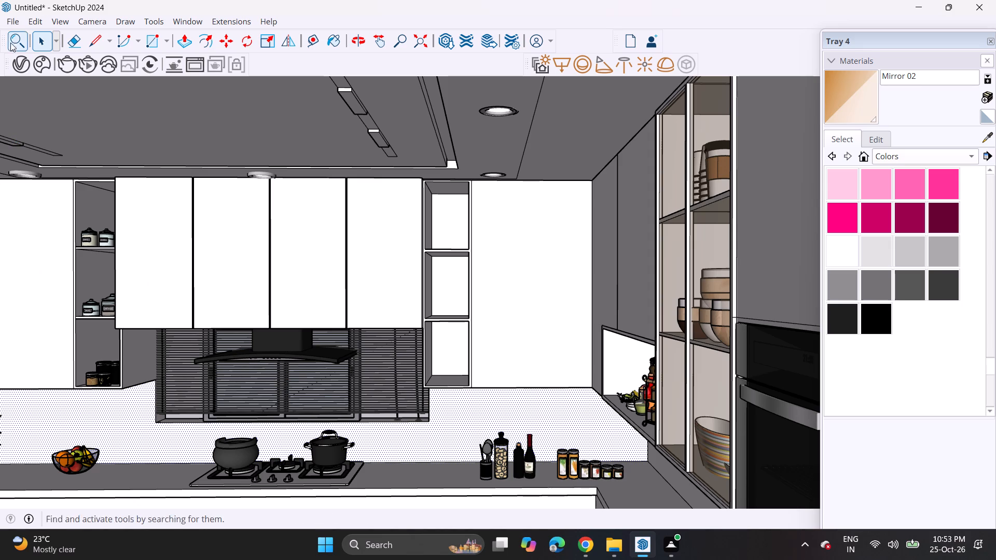
pyautogui.click(17, 18)
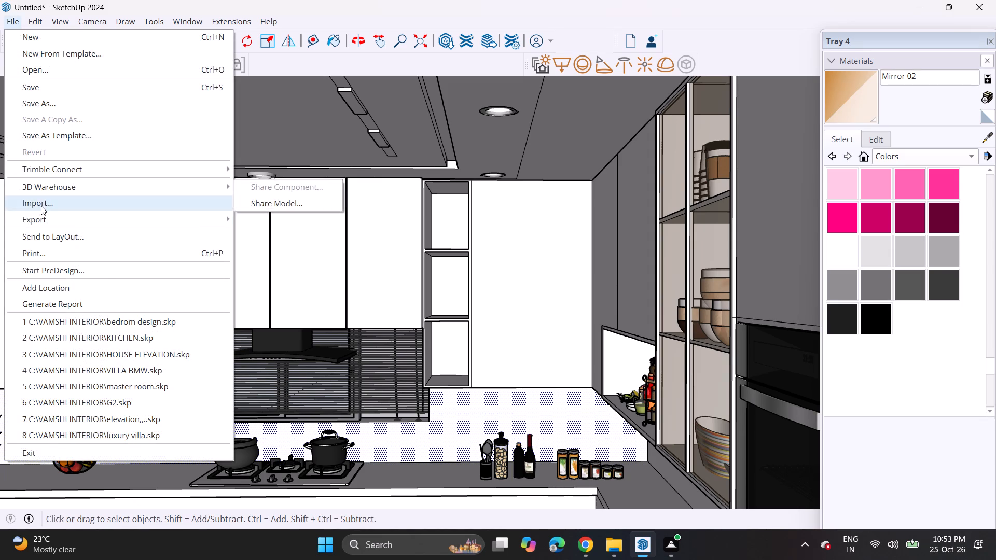
pyautogui.click(41, 206)
pyautogui.scroll(-2, 273, 221)
pyautogui.scroll(1, 273, 221)
pyautogui.scroll(-1, 273, 221)
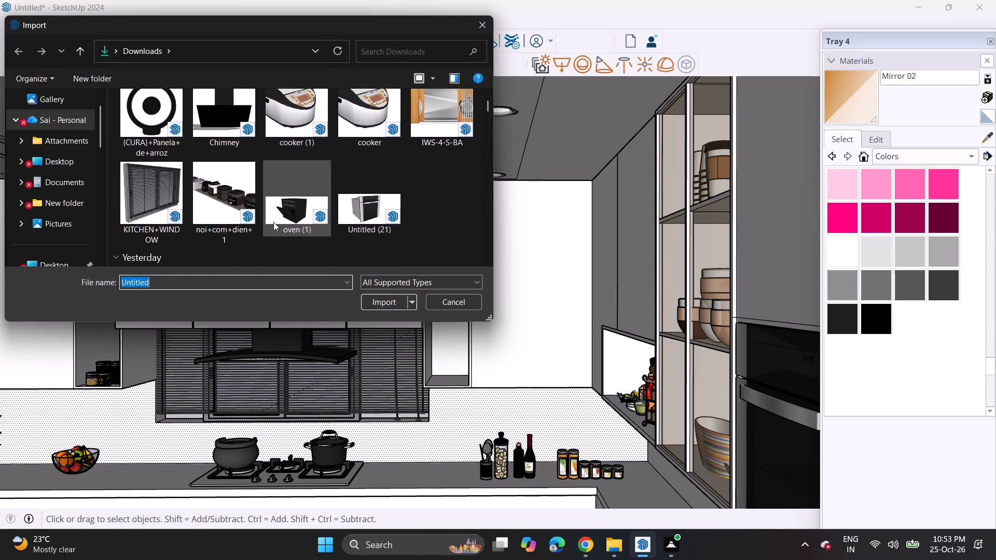
pyautogui.scroll(-5, 273, 222)
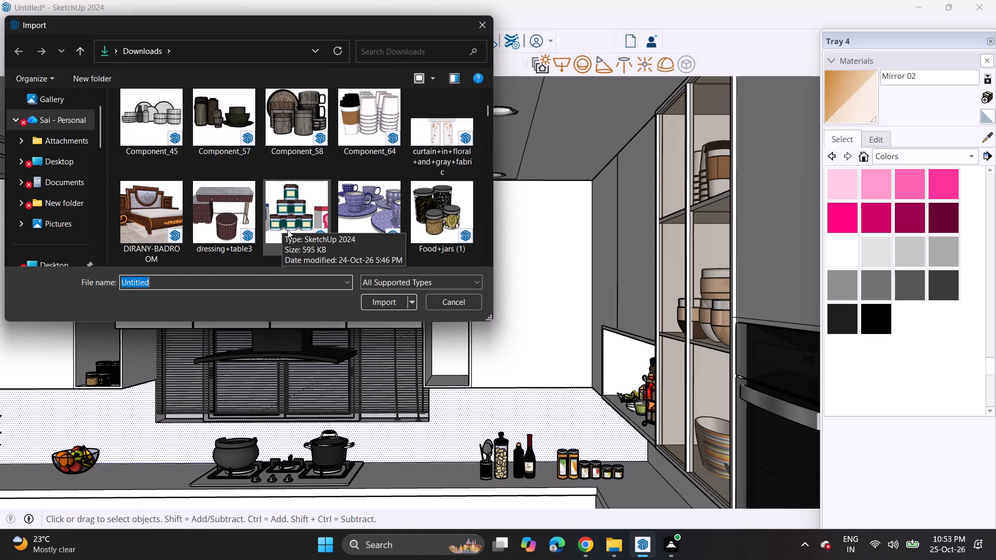
pyautogui.click(371, 130)
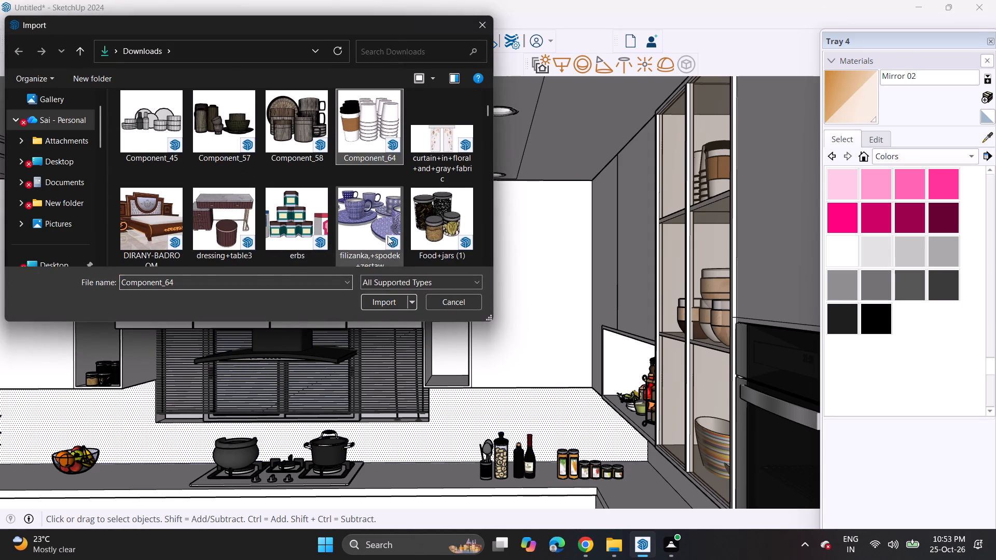
pyautogui.click(389, 302)
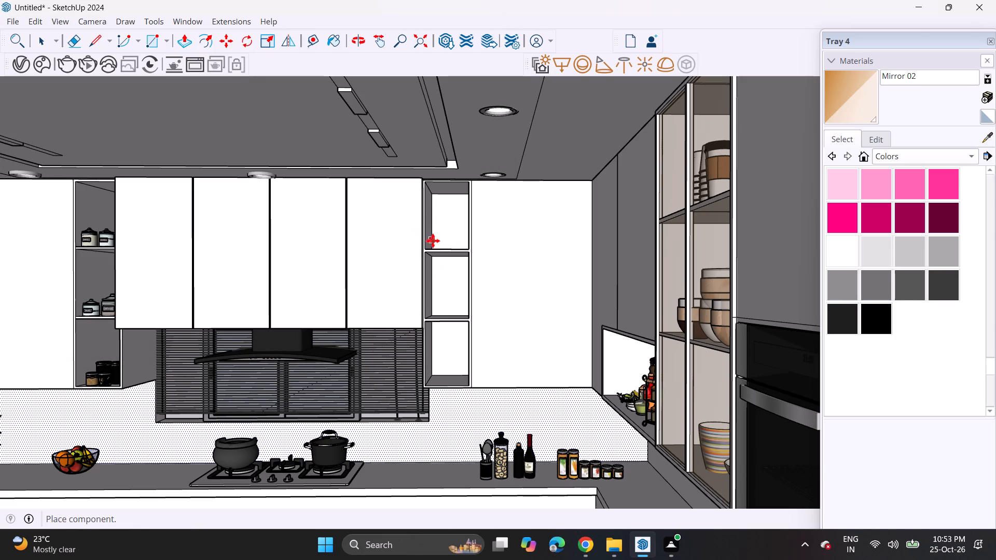
pyautogui.click(433, 249)
# Scale the paper cup set down uniformly so it fits within the width of the top compartment.
pyautogui.moveTo(458, 217); pyautogui.dragTo(471, 258, button='middle')
pyautogui.scroll(11, 446, 205)
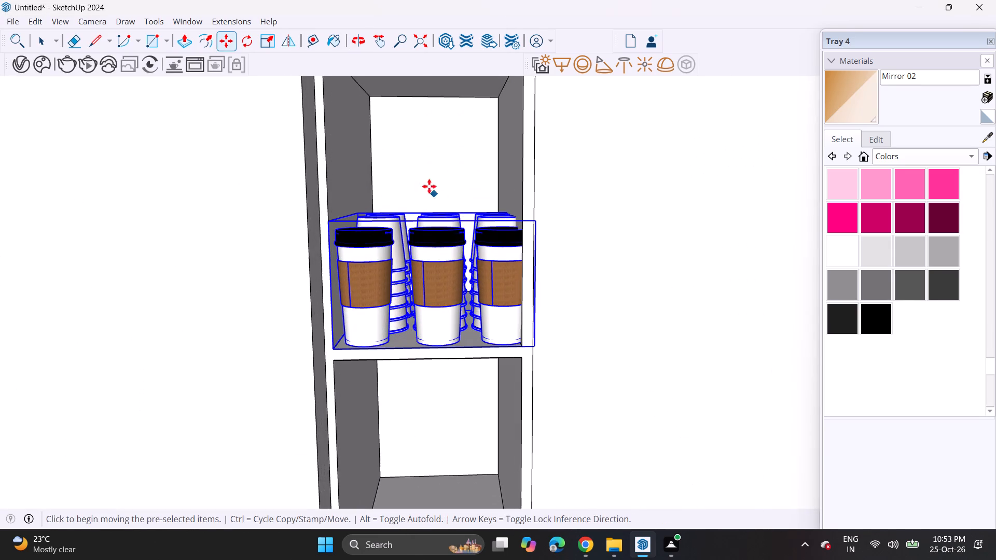
pyautogui.click(268, 44)
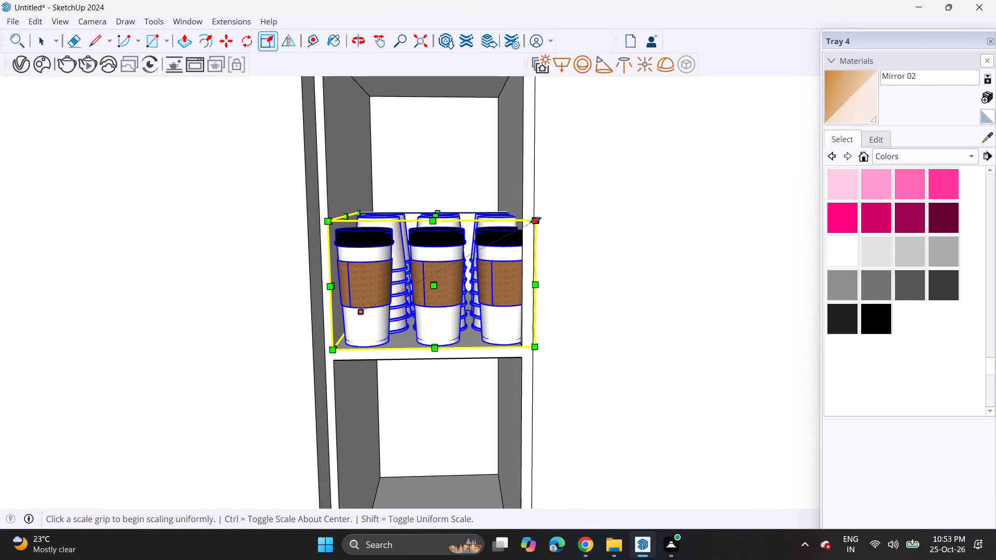
pyautogui.click(534, 221)
pyautogui.click(499, 271)
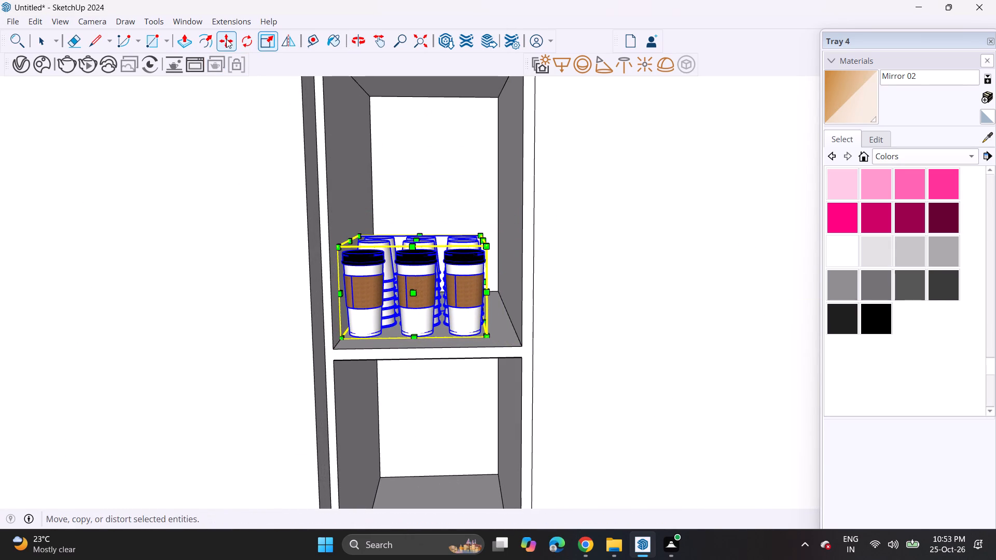
# Move the paper cup set forward and toward the middle of the shelf in the top compartment.
pyautogui.click(226, 39)
pyautogui.click(339, 342)
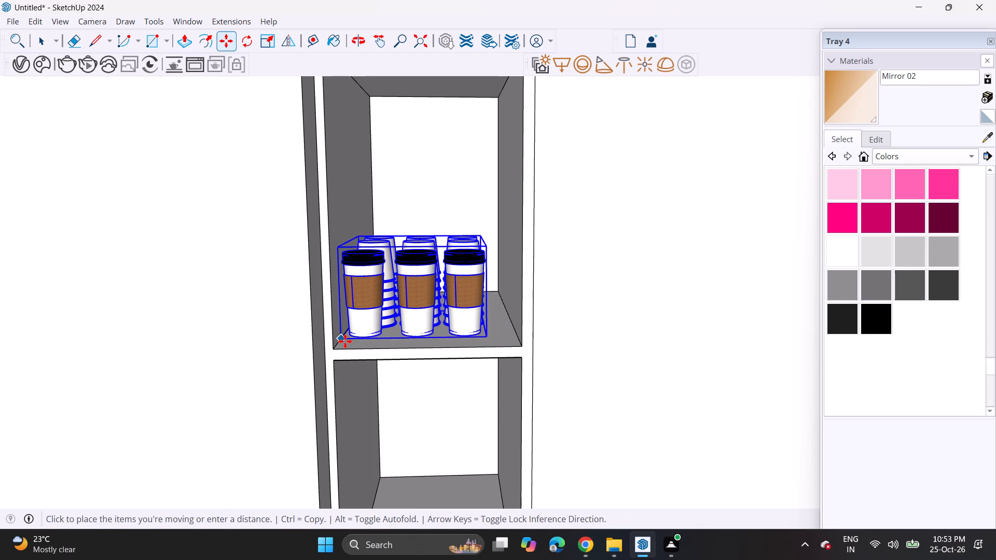
pyautogui.click(354, 346)
pyautogui.press('space')
pyautogui.click(562, 269)
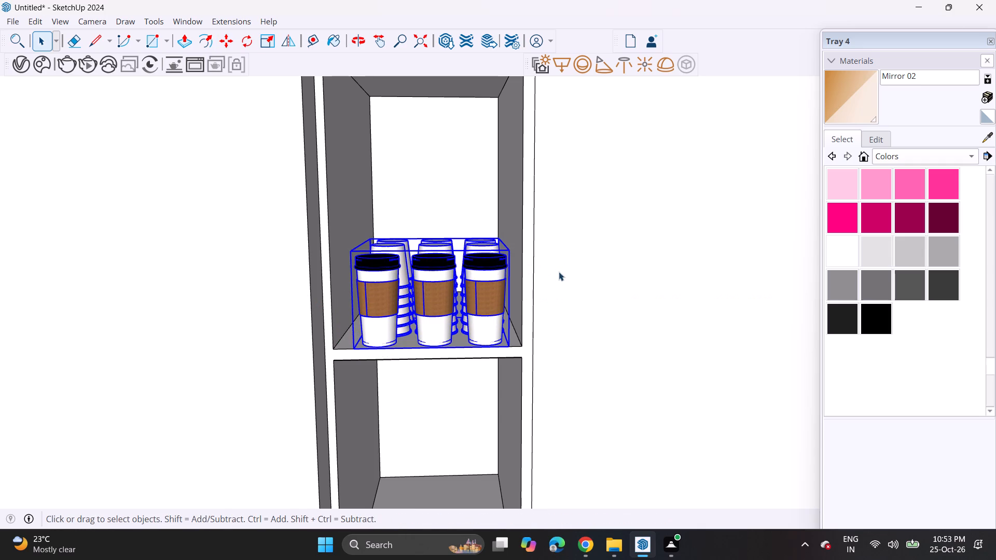
# Import the Food+jars model from Downloads and place it in the open space outside the kitchen.
pyautogui.click(14, 24)
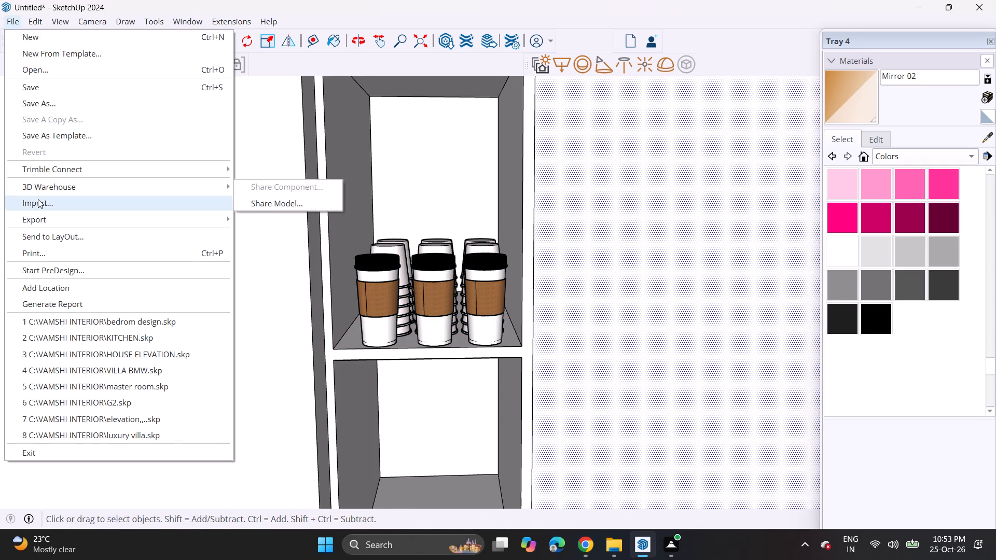
pyautogui.click(38, 199)
pyautogui.scroll(-9, 296, 194)
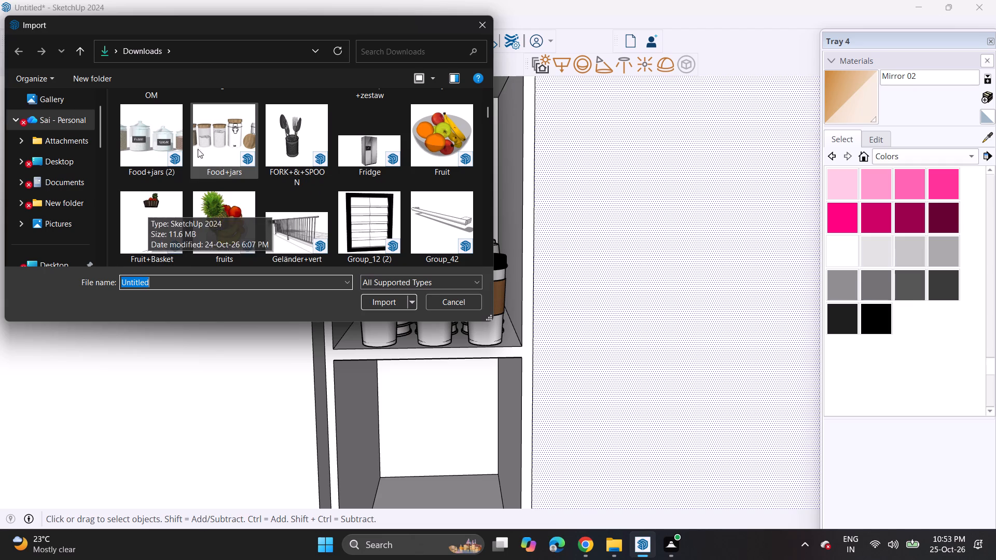
pyautogui.click(215, 126)
pyautogui.click(388, 303)
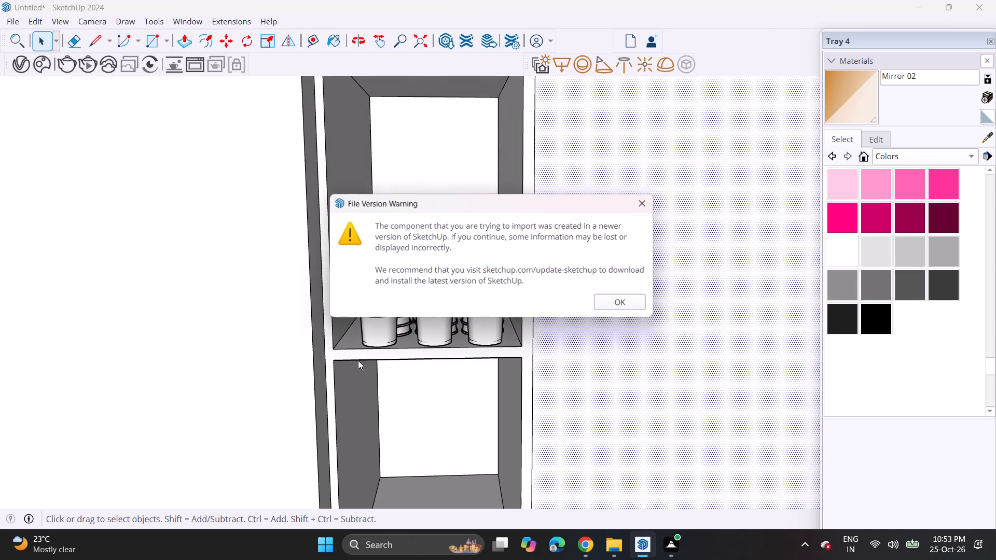
pyautogui.click(626, 310)
pyautogui.click(628, 304)
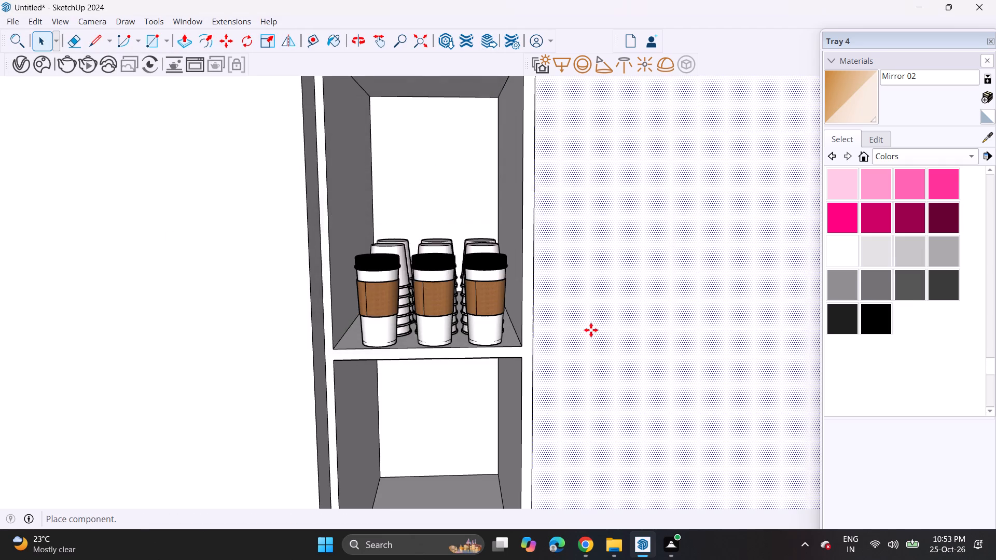
pyautogui.scroll(-6, 384, 407)
pyautogui.moveTo(374, 415); pyautogui.dragTo(351, 113, button='middle')
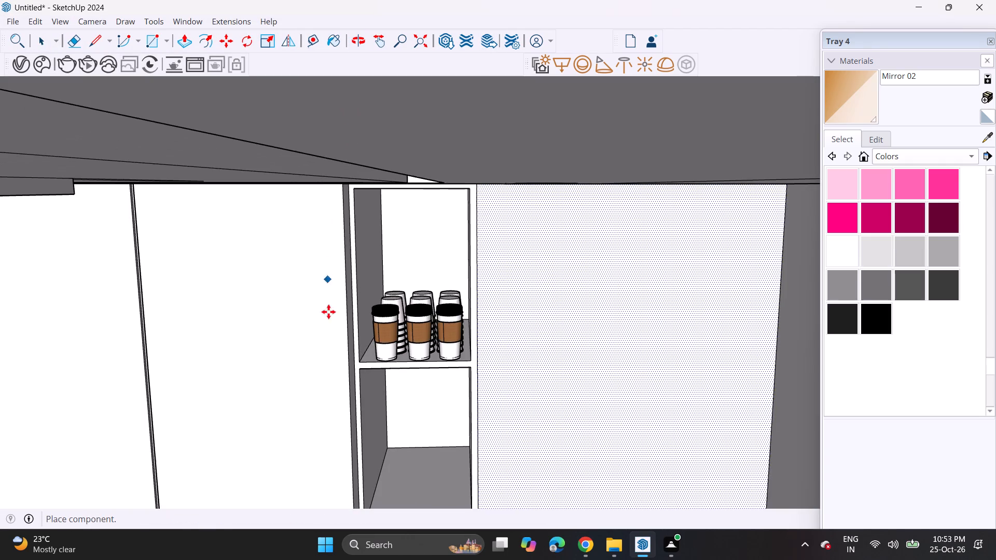
pyautogui.scroll(-2, 344, 380)
pyautogui.moveTo(349, 395); pyautogui.dragTo(322, 214, button='middle')
pyautogui.scroll(-7, 335, 364)
pyautogui.scroll(1, 339, 383)
pyautogui.scroll(-5, 339, 393)
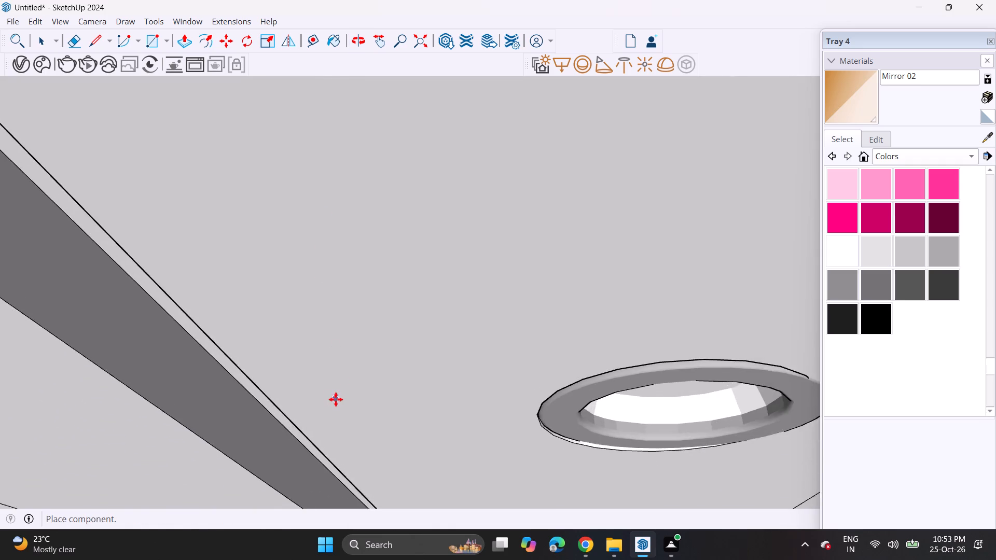
pyautogui.scroll(-3, 336, 399)
pyautogui.scroll(1, 334, 399)
pyautogui.scroll(-6, 334, 399)
pyautogui.scroll(1, 334, 399)
pyautogui.scroll(-12, 334, 399)
pyautogui.scroll(1, 326, 406)
pyautogui.scroll(-6, 319, 407)
pyautogui.scroll(1, 313, 409)
pyautogui.scroll(-5, 311, 411)
pyautogui.scroll(1, 309, 411)
pyautogui.scroll(-2, 307, 414)
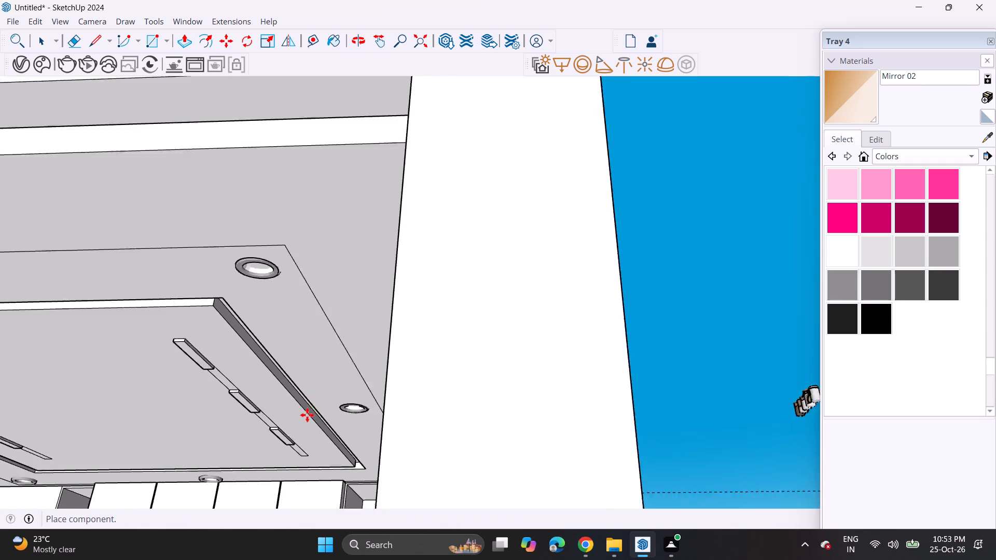
pyautogui.scroll(-7, 307, 415)
pyautogui.click(255, 418)
# Rotate the imported jar set about a quarter turn on the ground plane so it lines up with the hob wall.
pyautogui.scroll(1, 604, 322)
pyautogui.moveTo(606, 327); pyautogui.dragTo(610, 394, button='middle')
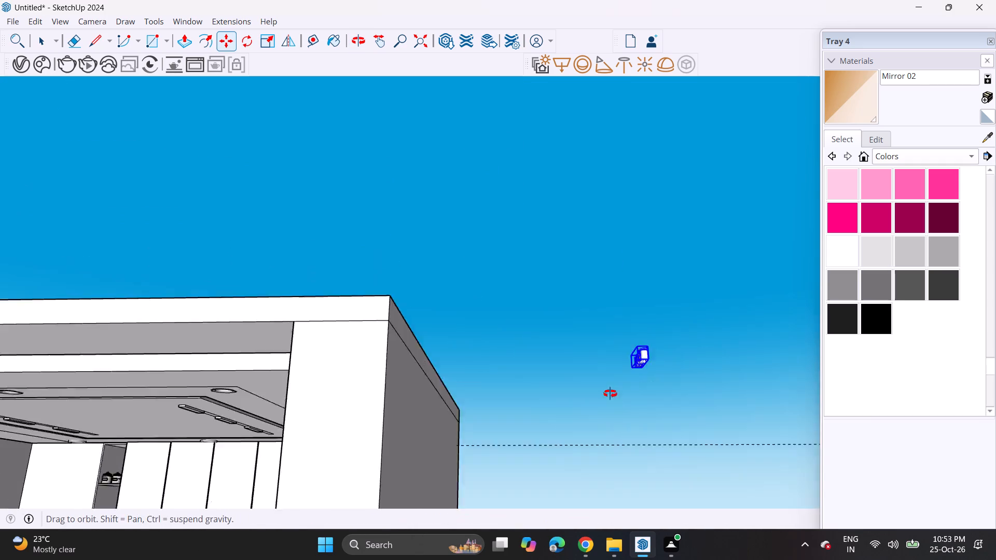
pyautogui.moveTo(610, 394); pyautogui.dragTo(627, 460, button='middle')
pyautogui.keyDown('shift'); pyautogui.moveTo(646, 250); pyautogui.dragTo(562, 178, button='middle'); pyautogui.keyUp('shift')
pyautogui.moveTo(519, 185); pyautogui.dragTo(521, 332, button='middle')
pyautogui.scroll(-6, 518, 235)
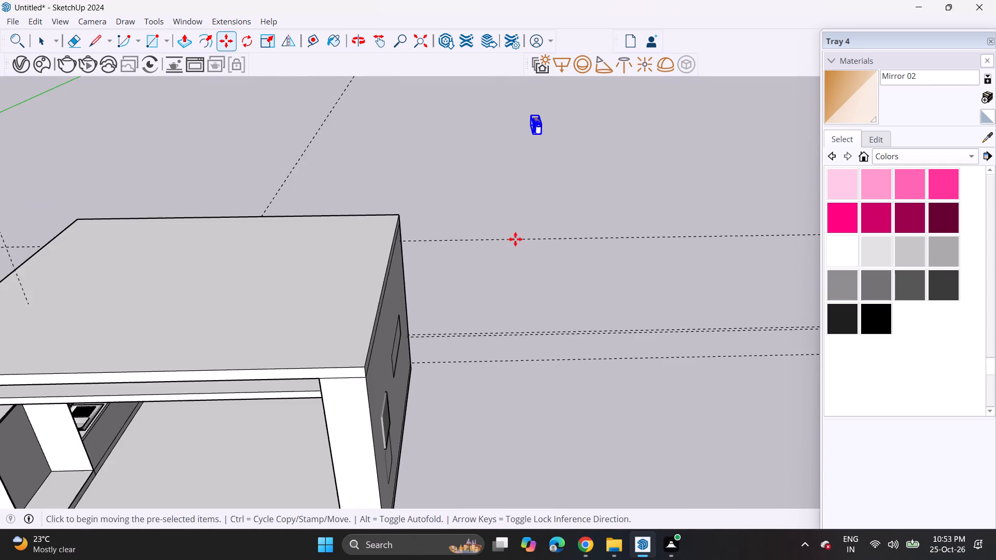
pyautogui.keyDown('shift'); pyautogui.moveTo(517, 228); pyautogui.dragTo(392, 306, button='middle'); pyautogui.keyUp('shift')
pyautogui.scroll(2, 382, 300)
pyautogui.click(247, 32)
pyautogui.click(450, 286)
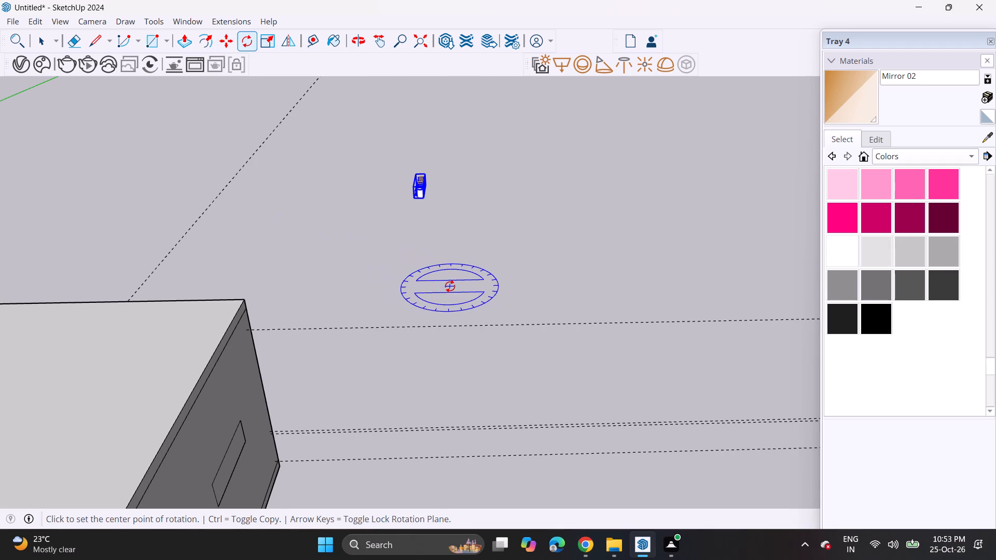
pyautogui.click(495, 289)
pyautogui.click(452, 316)
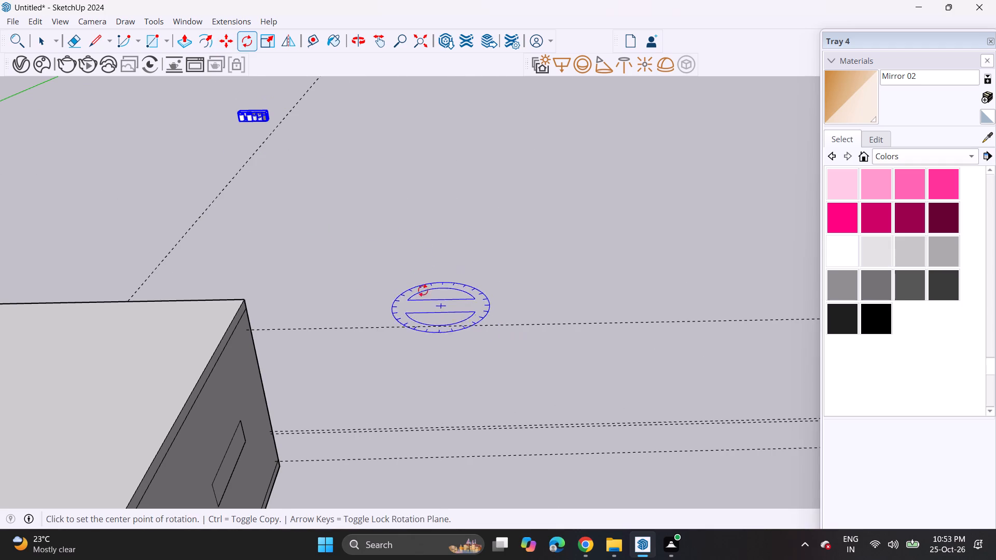
# Move the jar set by its base corner onto the countertop between the hob and the utensil holder.
pyautogui.click(228, 43)
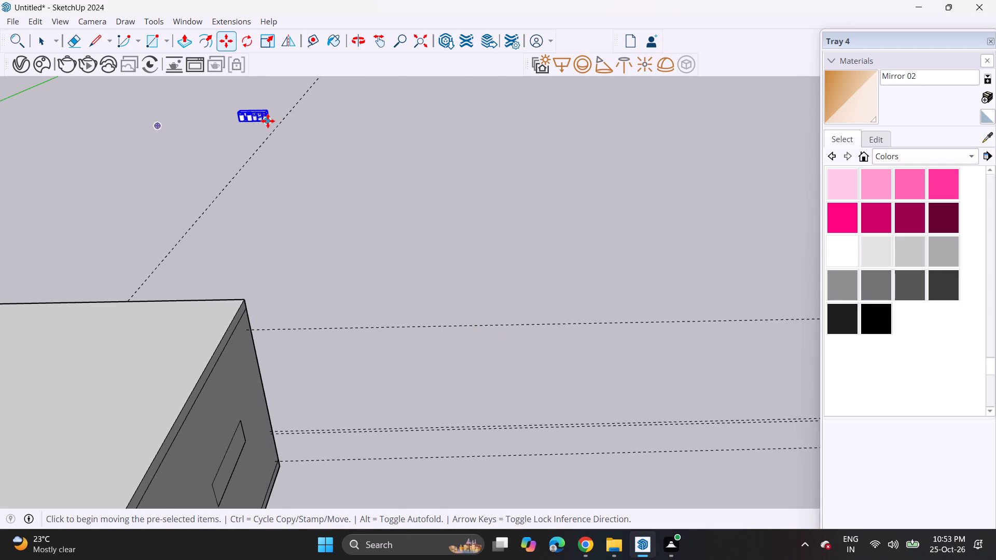
pyautogui.click(268, 121)
pyautogui.moveTo(288, 334); pyautogui.dragTo(552, 11, button='middle')
pyautogui.scroll(1, 371, 284)
pyautogui.moveTo(372, 271); pyautogui.dragTo(410, 153, button='middle')
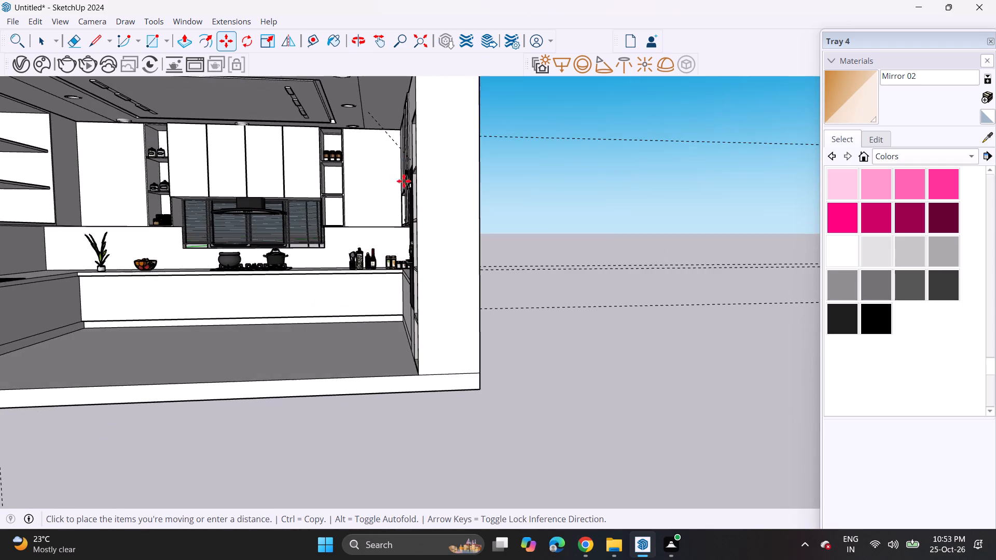
pyautogui.scroll(-1, 369, 205)
pyautogui.scroll(10, 367, 207)
pyautogui.moveTo(352, 291); pyautogui.dragTo(361, 328, button='middle')
pyautogui.scroll(4, 355, 298)
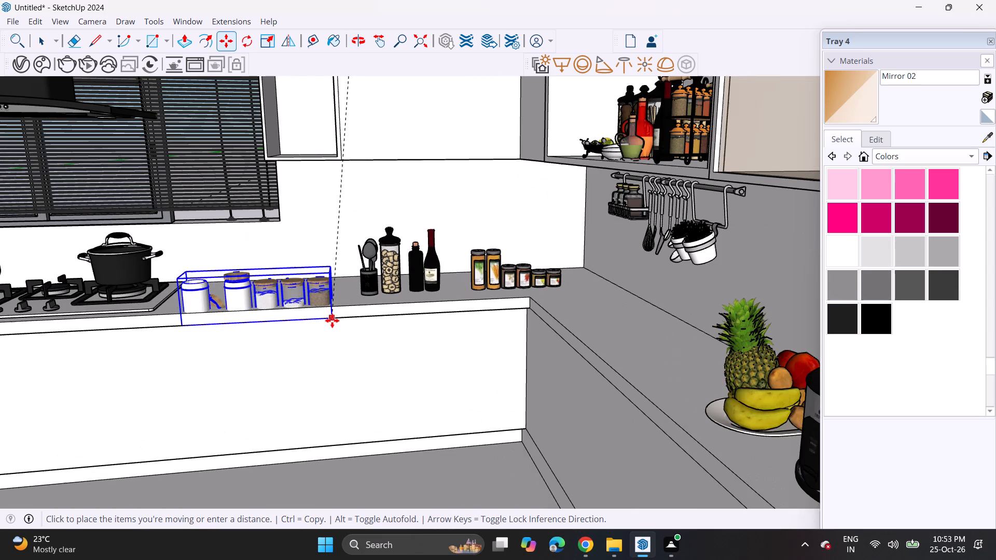
pyautogui.click(336, 304)
# Explode the imported jar set on the countertop into its separate groups.
pyautogui.press('space')
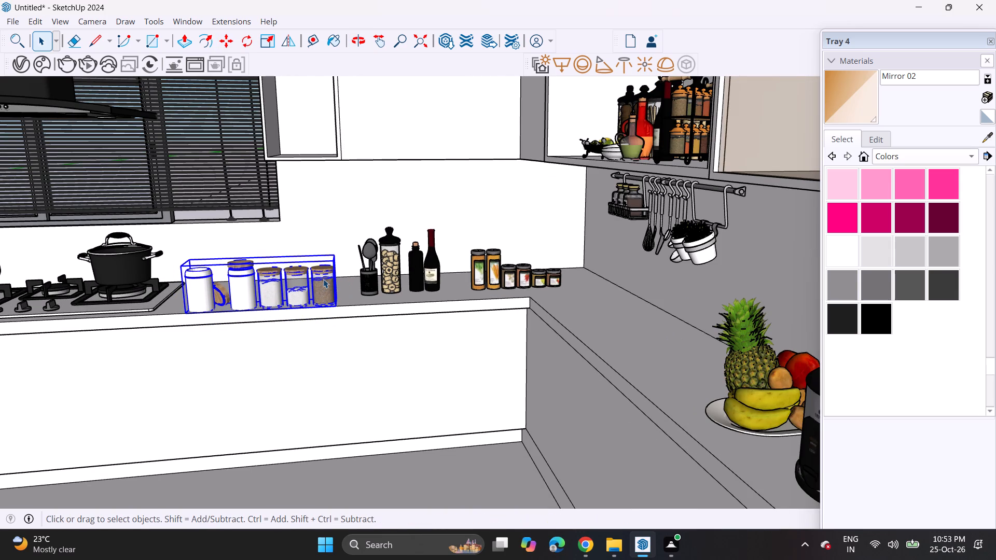
pyautogui.click(323, 279)
pyautogui.rightClick(323, 279)
pyautogui.click(366, 106)
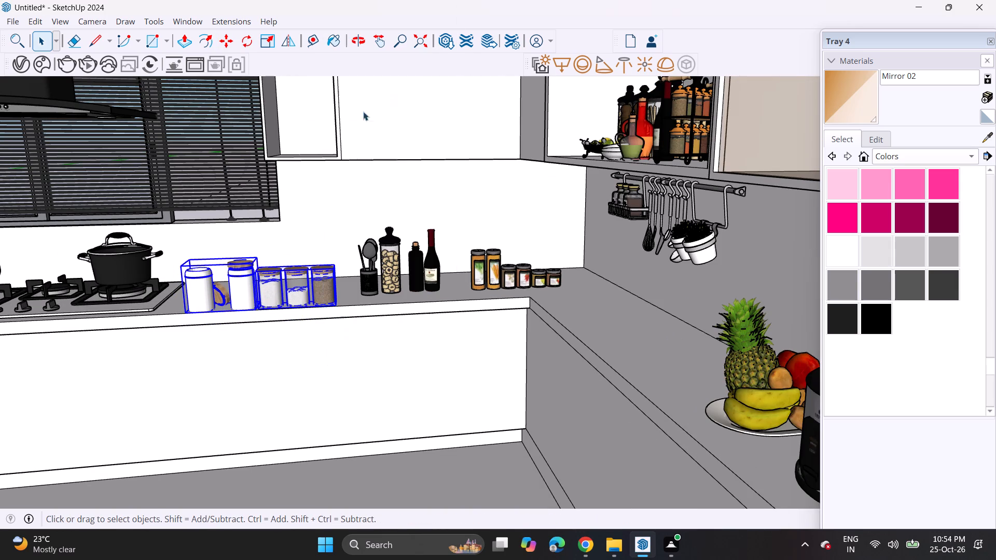
# Move the group of three wooden-lid jars by its base corner into the open unit's middle compartment, below the paper cups.
pyautogui.click(314, 281)
pyautogui.press('m')
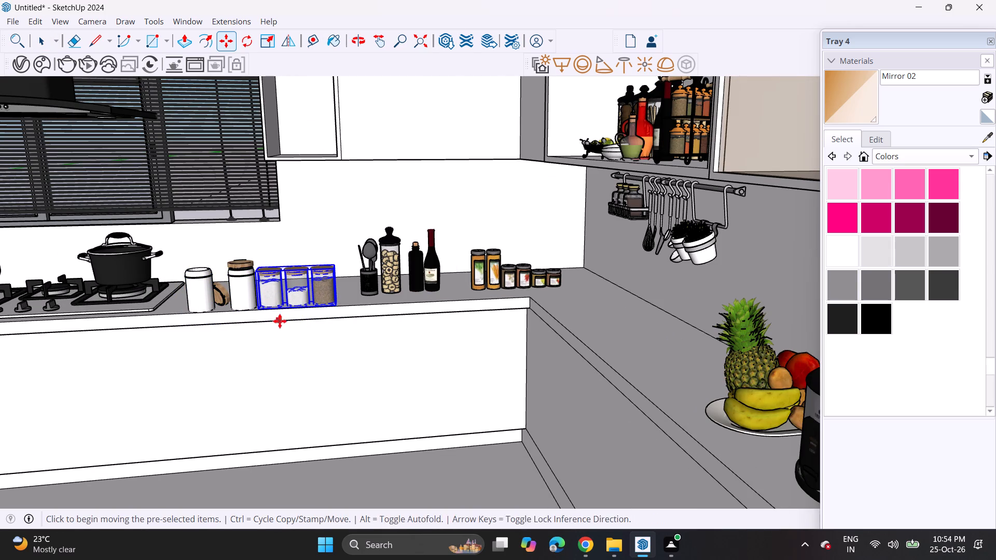
pyautogui.click(258, 316)
pyautogui.keyDown('shift'); pyautogui.moveTo(272, 176); pyautogui.dragTo(280, 357, button='middle'); pyautogui.keyUp('shift')
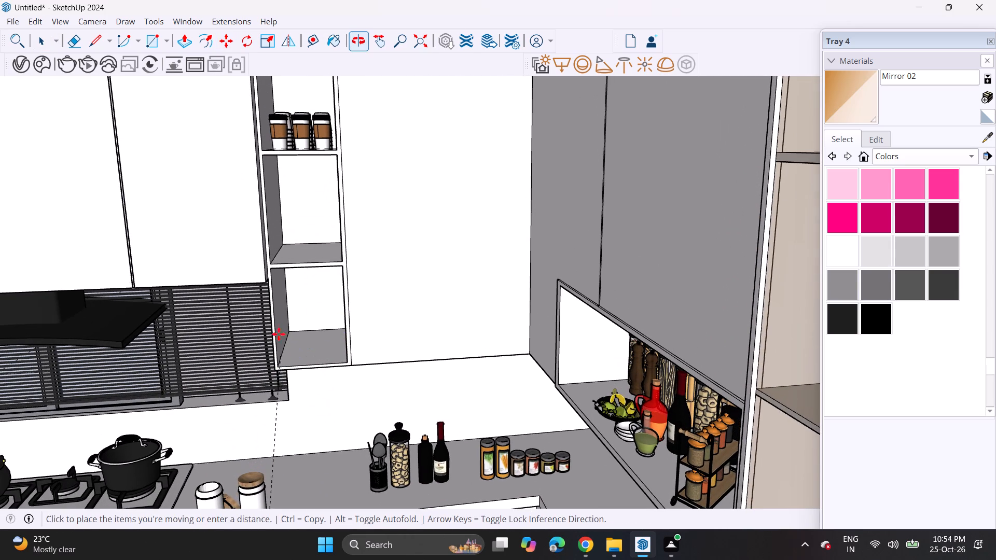
pyautogui.click(270, 259)
# Scale the three-jar group narrower along the red axis from both ends so it fits within the middle compartment.
pyautogui.click(271, 39)
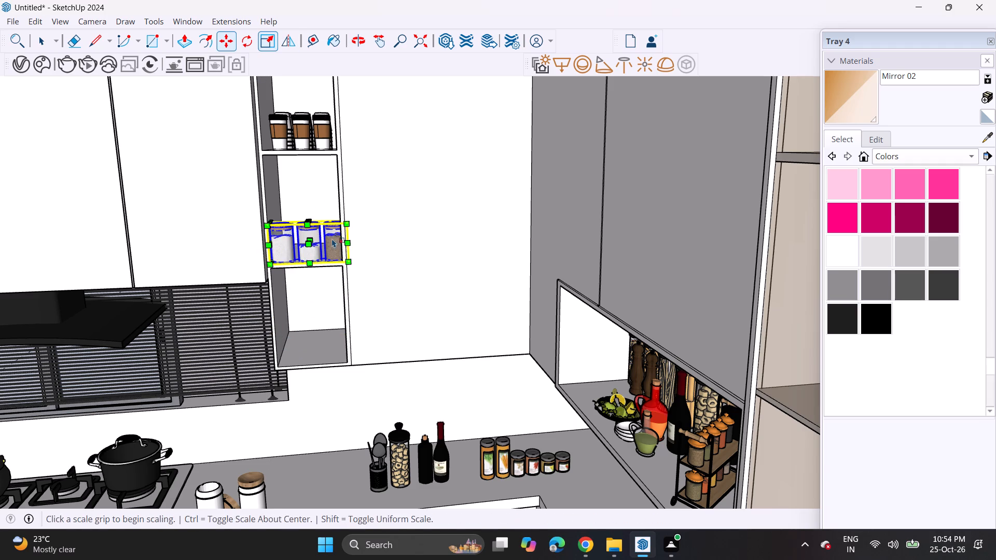
pyautogui.scroll(5, 356, 238)
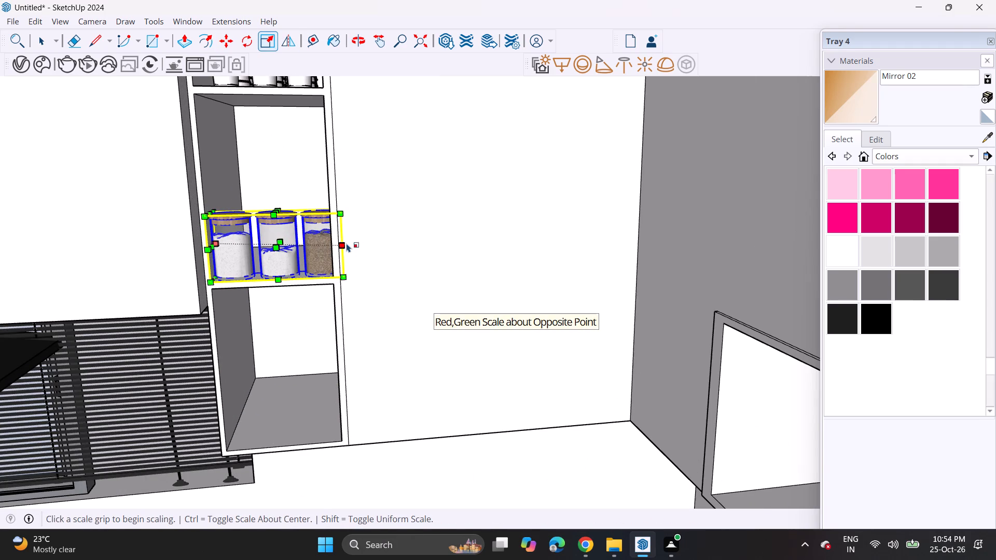
pyautogui.moveTo(347, 243); pyautogui.dragTo(342, 273, button='middle')
pyautogui.scroll(6, 343, 246)
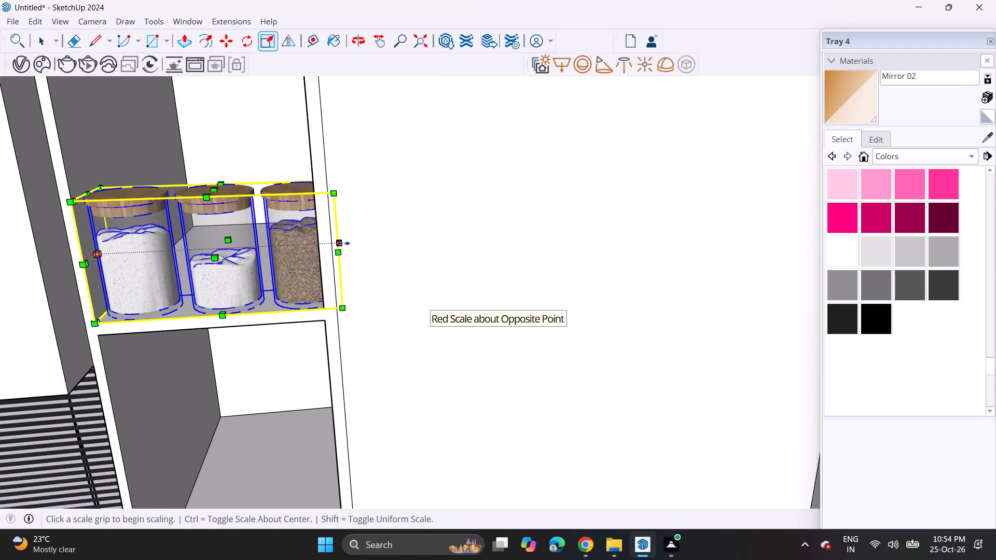
pyautogui.click(343, 243)
pyautogui.click(309, 249)
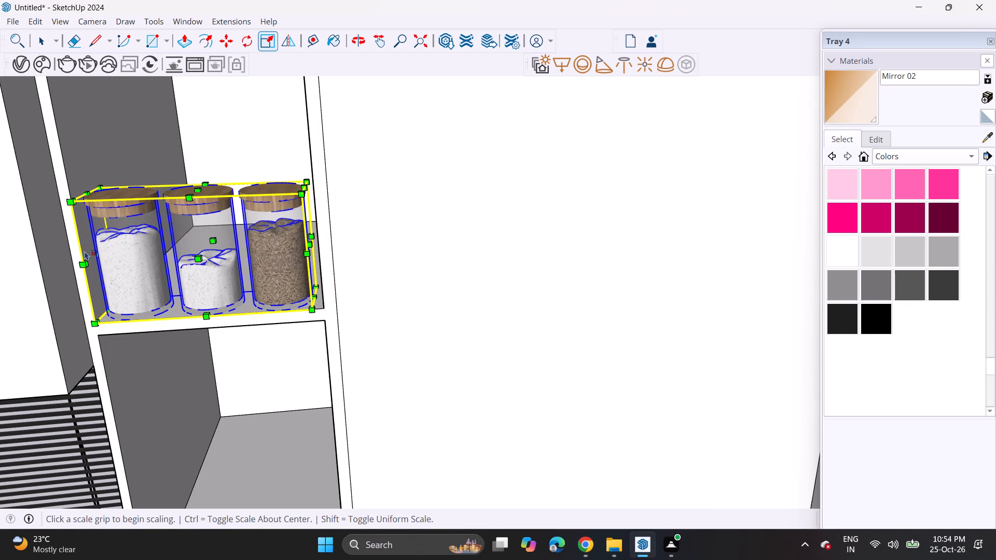
pyautogui.click(97, 251)
pyautogui.click(108, 251)
# Move the two remaining white canisters from the countertop to the lowest compartment of the same open unit.
pyautogui.moveTo(175, 304); pyautogui.dragTo(171, 254, button='middle')
pyautogui.scroll(1, 174, 273)
pyautogui.scroll(-7, 167, 261)
pyautogui.moveTo(191, 325); pyautogui.dragTo(307, 221, button='middle')
pyautogui.scroll(-5, 307, 261)
pyautogui.keyDown('shift'); pyautogui.moveTo(323, 310); pyautogui.dragTo(337, 225, button='middle'); pyautogui.keyUp('shift')
pyautogui.press('space')
pyautogui.click(279, 359)
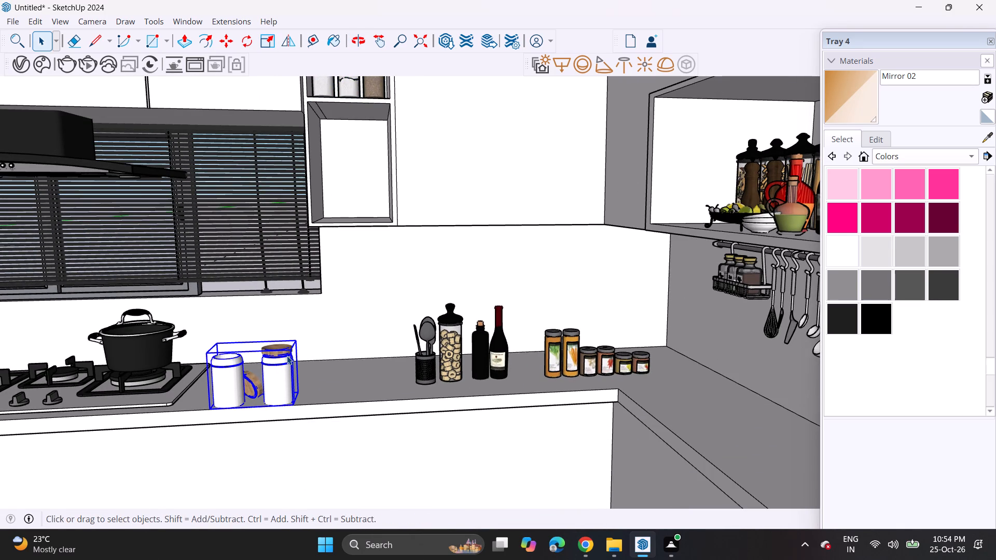
pyautogui.press('m')
pyautogui.click(208, 411)
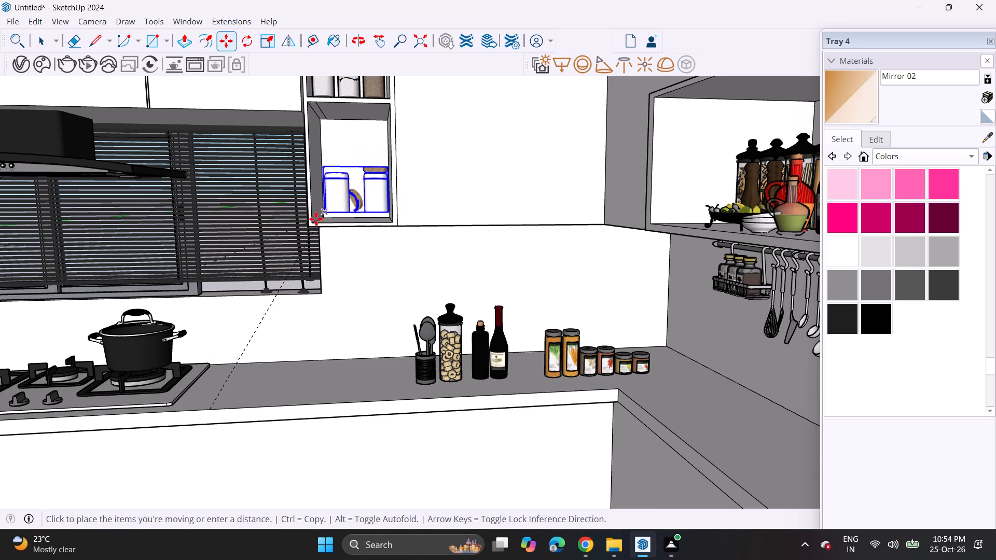
pyautogui.click(316, 222)
# Align the white canister group's base corner with the front corner of the lowest compartment's shelf.
pyautogui.moveTo(346, 195); pyautogui.dragTo(344, 269, button='middle')
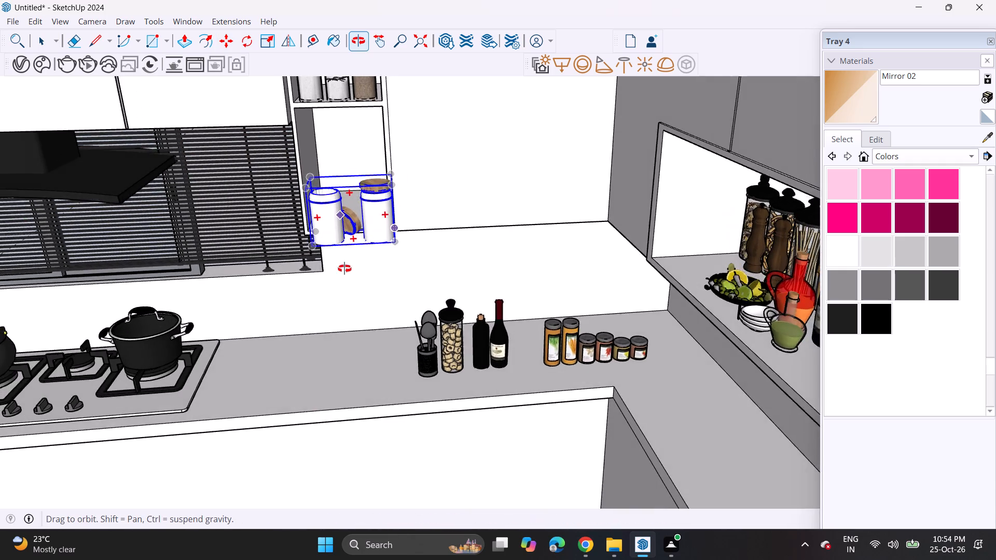
pyautogui.moveTo(344, 269); pyautogui.dragTo(409, 274, button='middle')
pyautogui.click(329, 266)
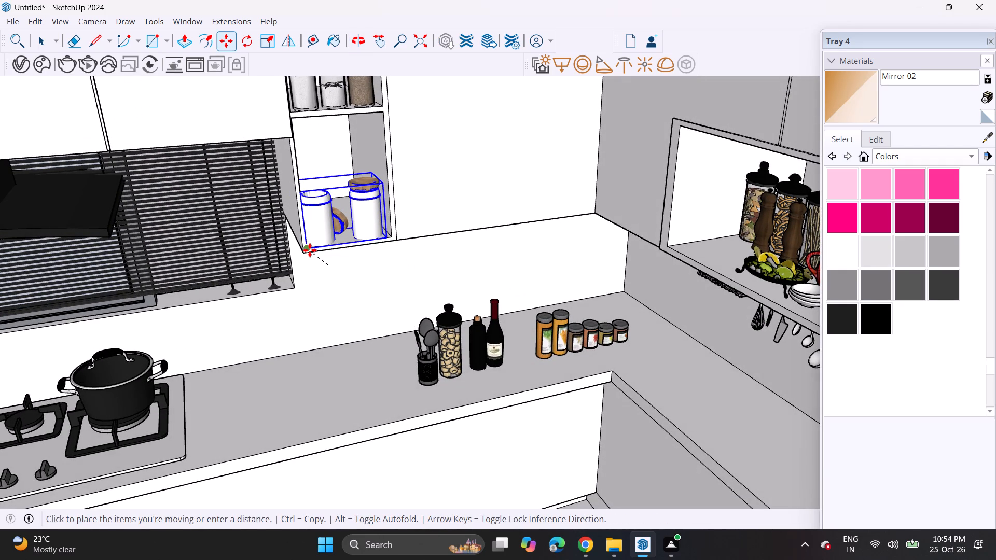
pyautogui.click(310, 250)
pyautogui.moveTo(378, 233); pyautogui.dragTo(310, 207, button='middle')
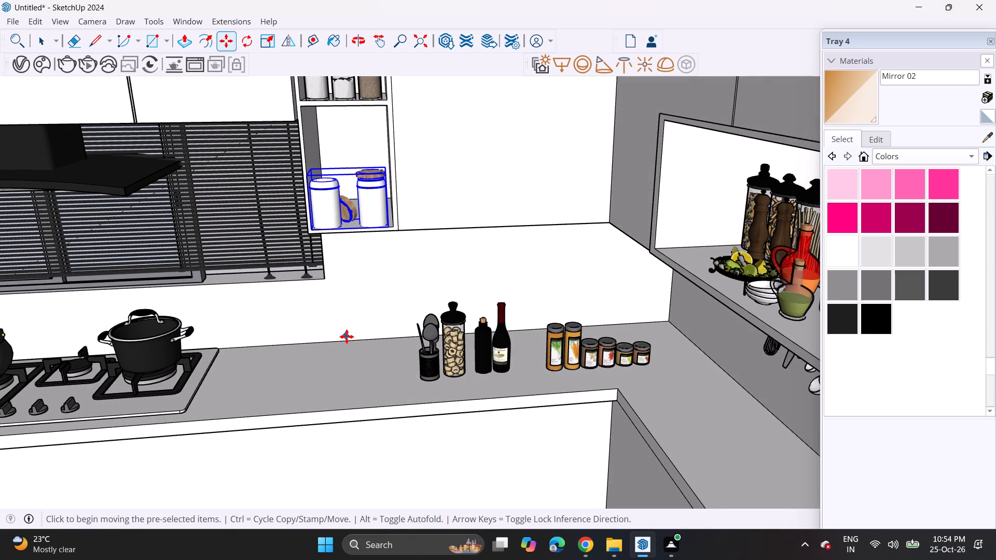
pyautogui.press('space')
pyautogui.click(330, 311)
# Examine the whole kitchen, including both filled open wall units and the empty shelves above the sink.
pyautogui.moveTo(345, 333); pyautogui.dragTo(354, 245, button='middle')
pyautogui.scroll(-11, 346, 250)
pyautogui.moveTo(315, 295); pyautogui.dragTo(352, 295, button='middle')
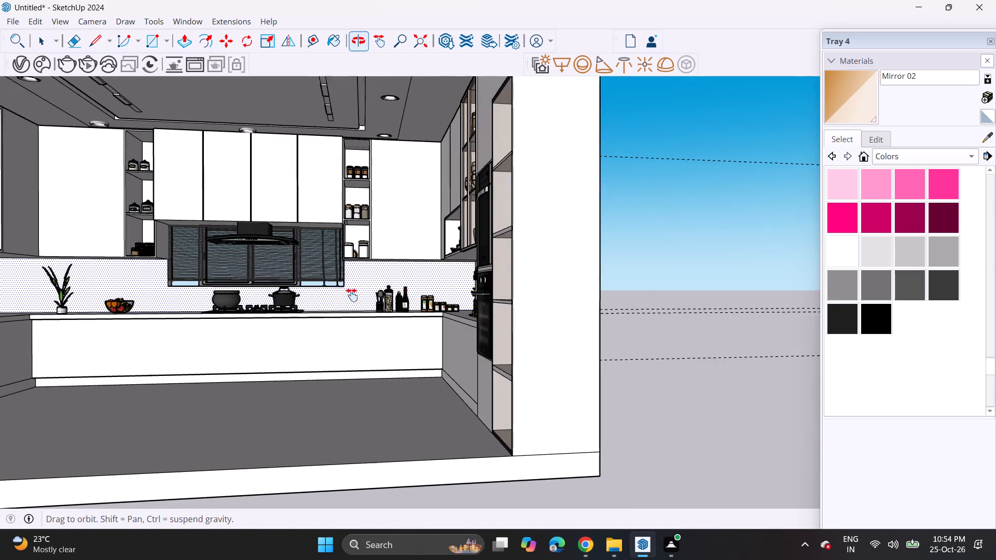
pyautogui.moveTo(352, 295); pyautogui.dragTo(443, 309, button='middle')
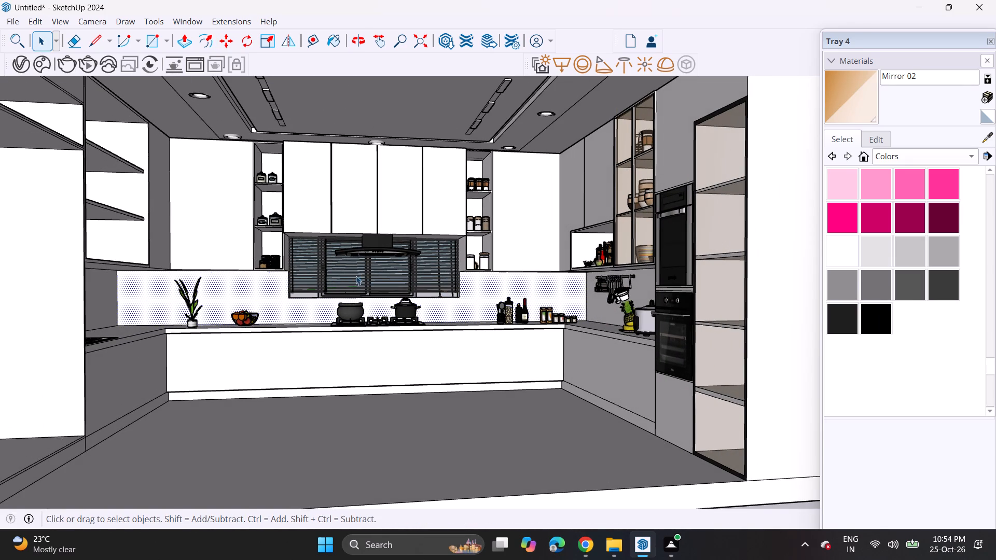
pyautogui.scroll(1, 350, 281)
pyautogui.moveTo(347, 282); pyautogui.dragTo(281, 309, button='middle')
pyautogui.moveTo(202, 302); pyautogui.dragTo(330, 317, button='middle')
pyautogui.moveTo(358, 312); pyautogui.dragTo(257, 315, button='middle')
pyautogui.scroll(1, 253, 315)
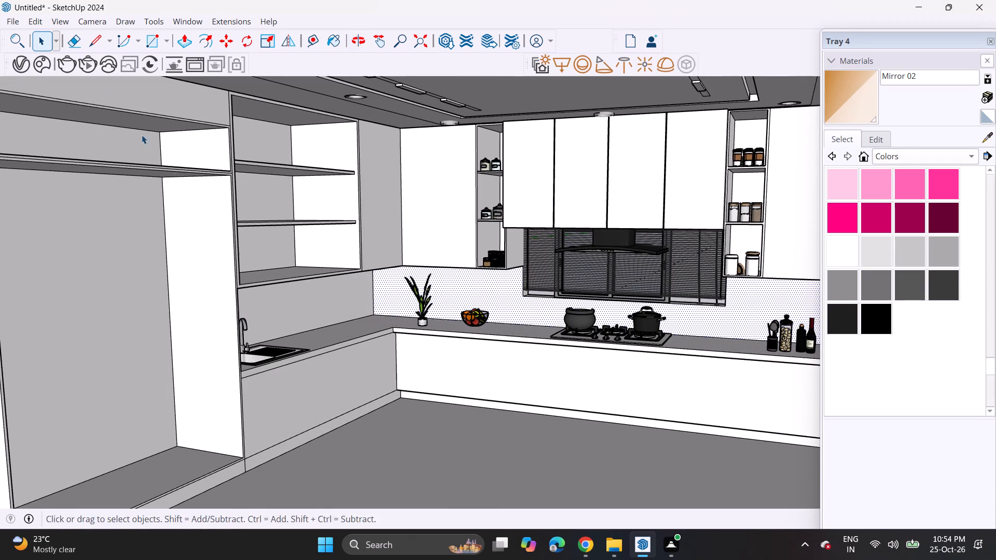
# Import the "jar" model from Downloads and place the Café, Açúcar and Sal jar set outside the room.
pyautogui.click(12, 19)
pyautogui.click(65, 205)
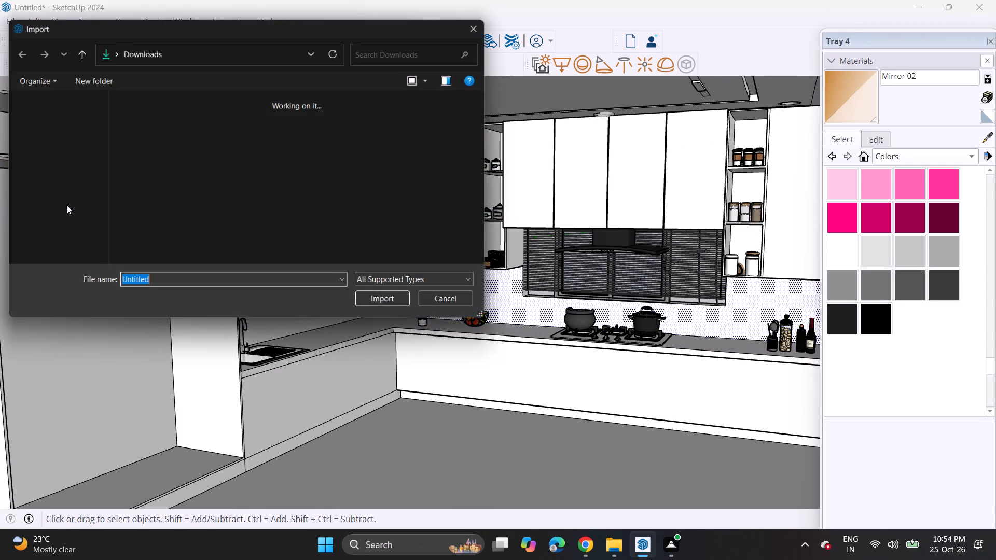
pyautogui.scroll(-7, 306, 199)
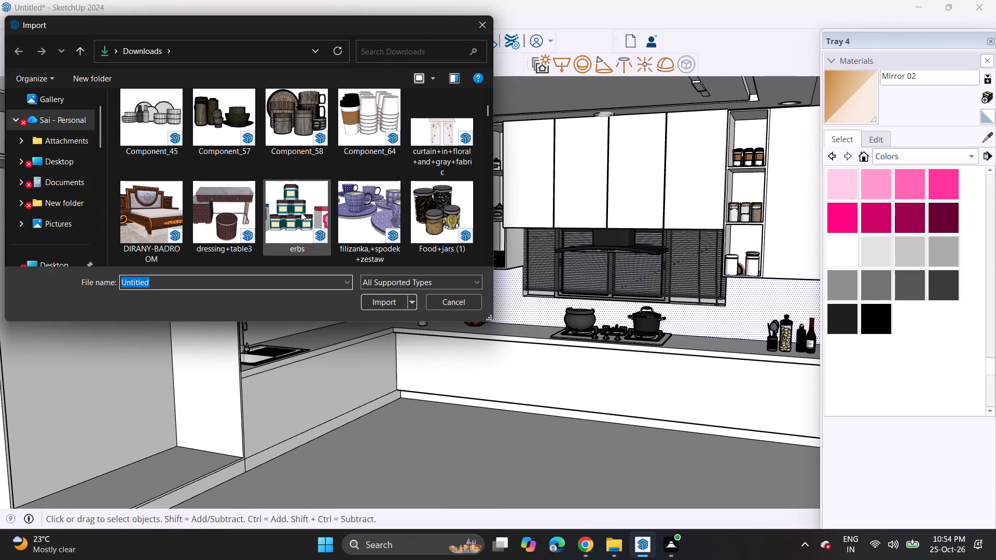
pyautogui.scroll(-2, 389, 219)
pyautogui.scroll(1, 389, 219)
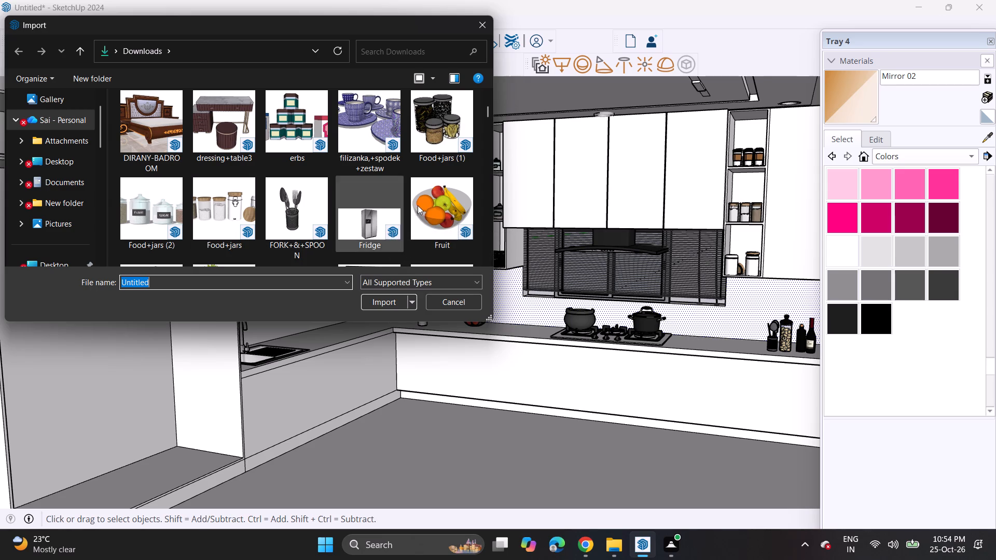
pyautogui.click(371, 130)
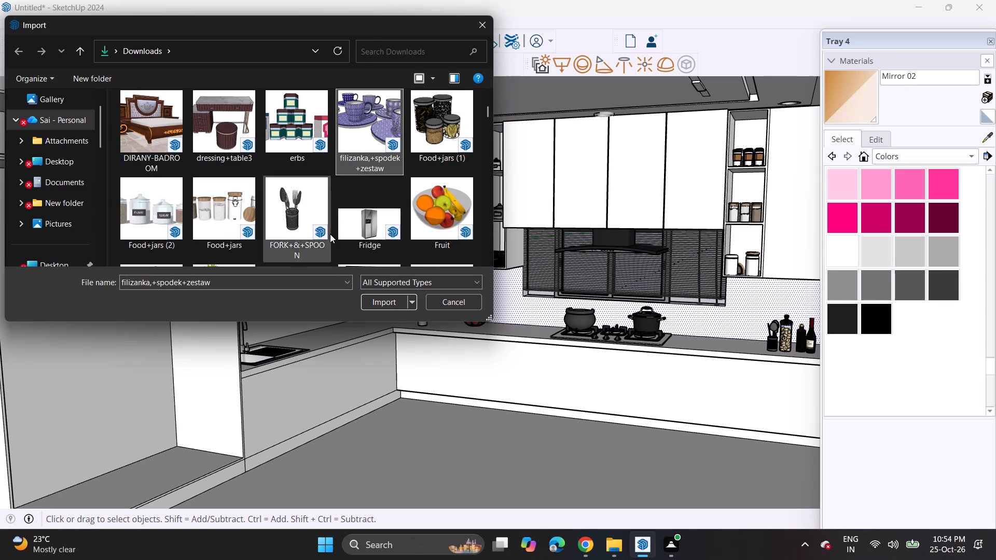
pyautogui.scroll(-2, 329, 230)
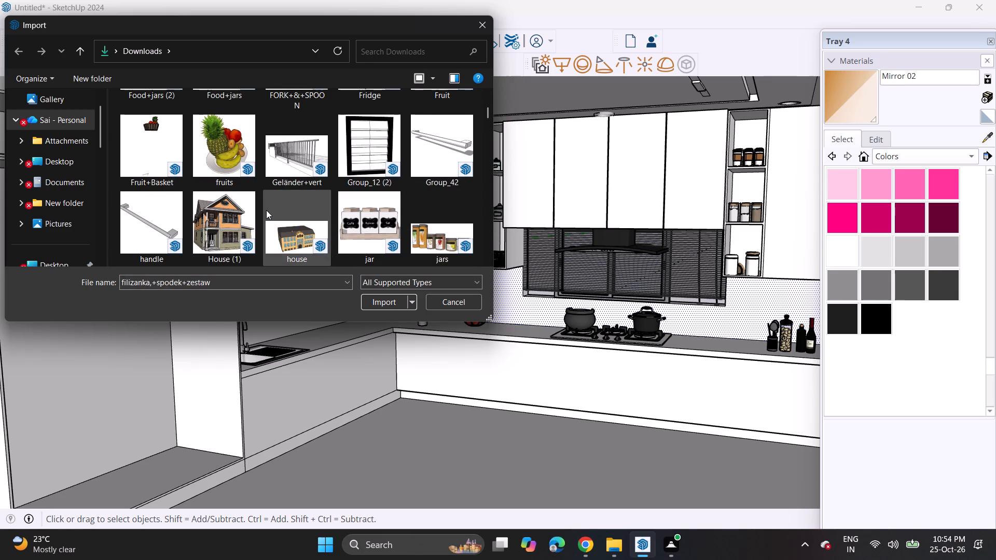
pyautogui.click(354, 228)
pyautogui.click(386, 303)
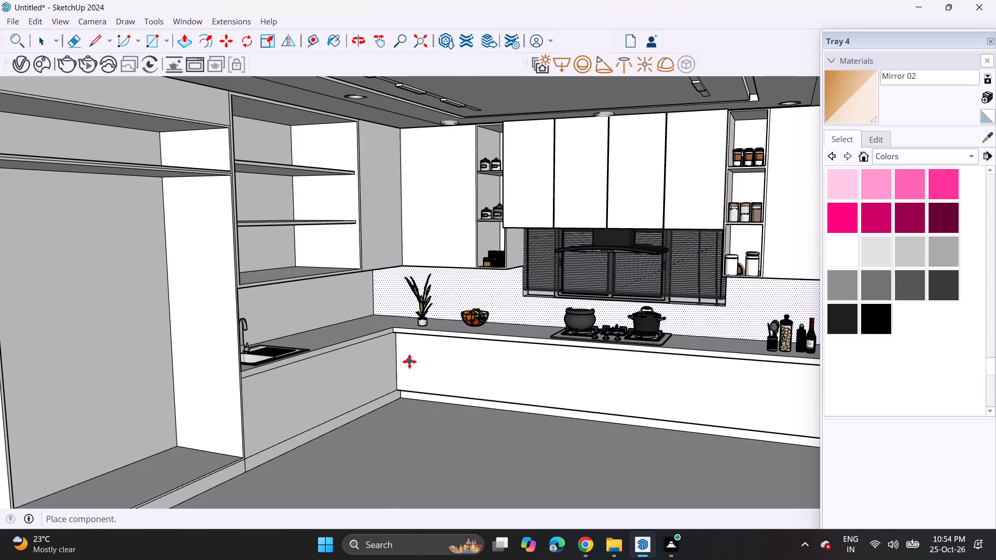
pyautogui.scroll(-7, 409, 361)
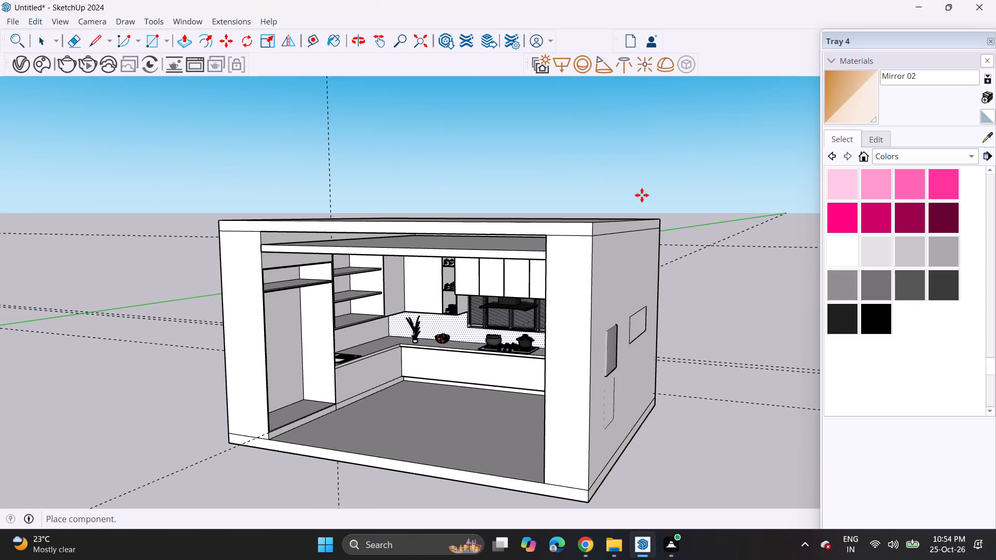
pyautogui.scroll(-4, 289, 288)
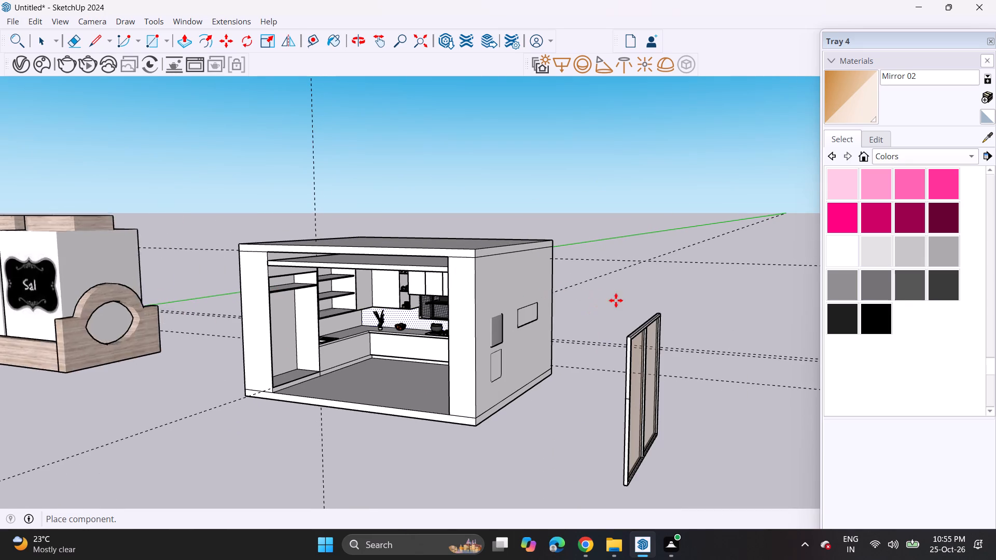
pyautogui.click(615, 299)
# Scale the imported Café, Açúcar and Sal jar set down uniformly to a small fraction of the room's size.
pyautogui.scroll(-6, 77, 290)
pyautogui.moveTo(74, 280); pyautogui.dragTo(135, 272, button='middle')
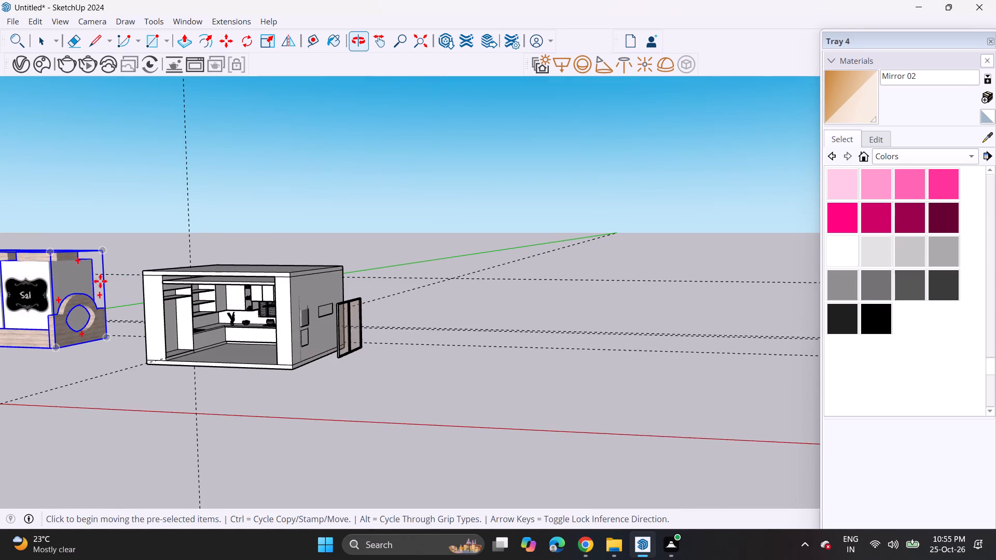
pyautogui.scroll(-2, 101, 287)
pyautogui.keyDown('shift'); pyautogui.moveTo(108, 288); pyautogui.dragTo(265, 305, button='middle'); pyautogui.keyUp('shift')
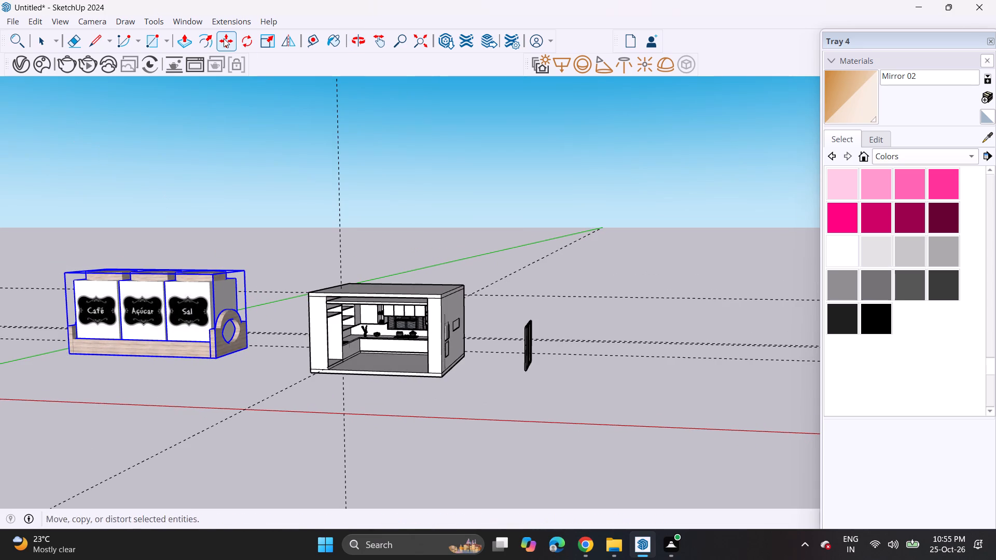
pyautogui.click(271, 45)
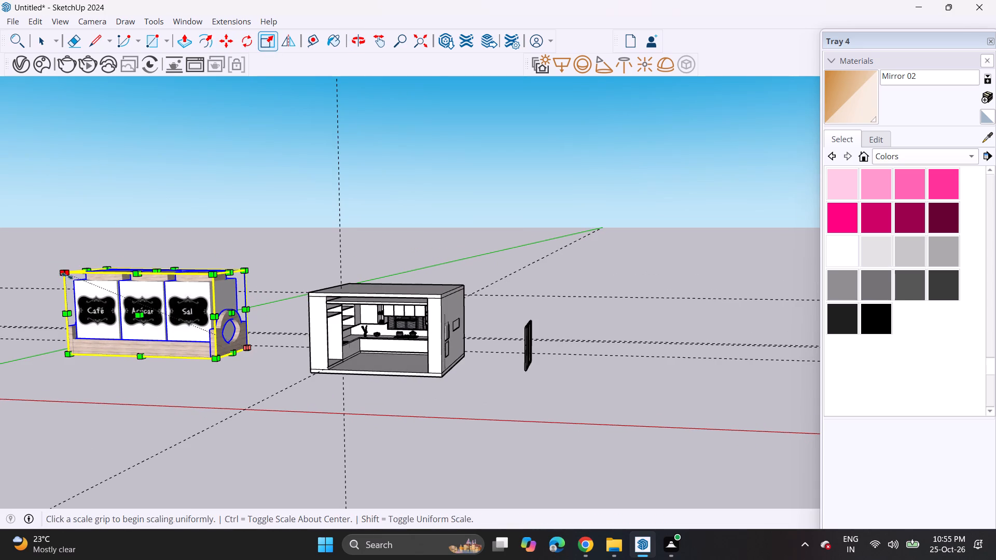
pyautogui.click(61, 277)
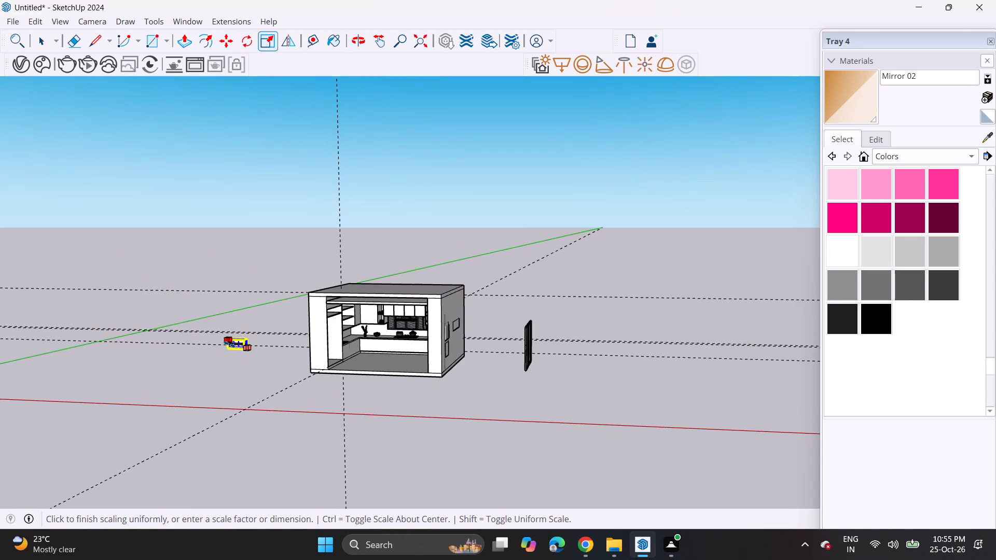
pyautogui.click(229, 344)
# Rotate the jar set about a quarter turn in the ground plane to match the sink-side shelving.
pyautogui.click(239, 37)
pyautogui.scroll(1, 241, 300)
pyautogui.moveTo(234, 316); pyautogui.dragTo(223, 371, button='middle')
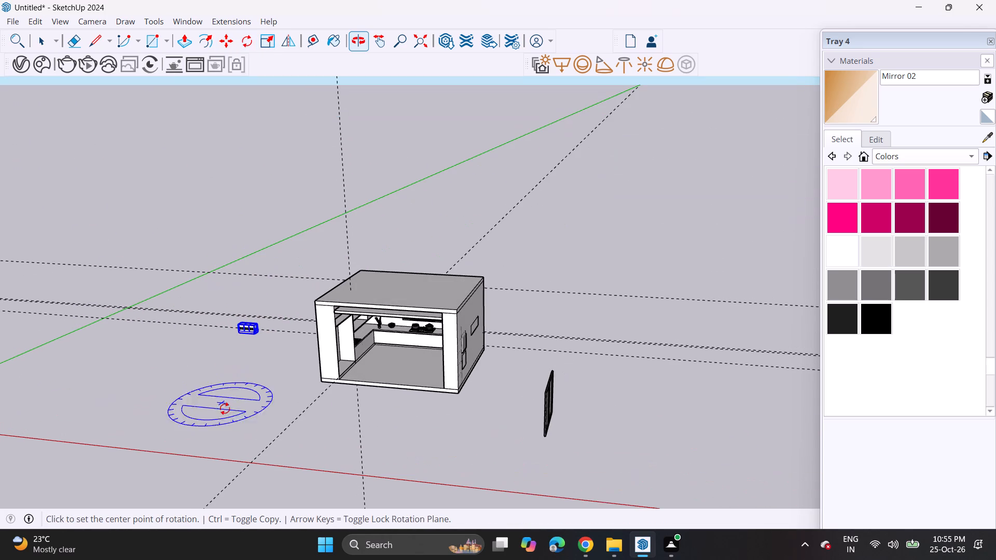
pyautogui.click(222, 402)
pyautogui.click(148, 394)
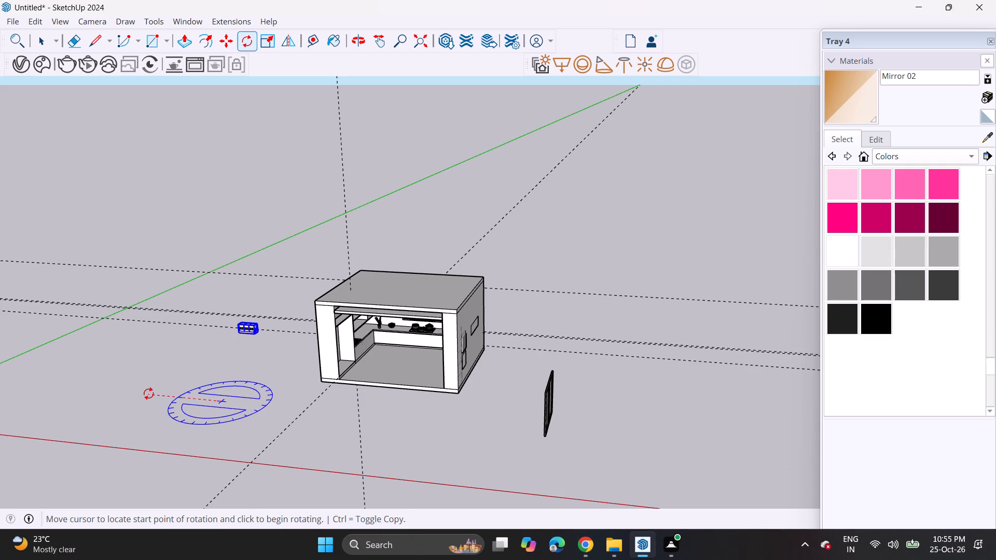
pyautogui.click(169, 443)
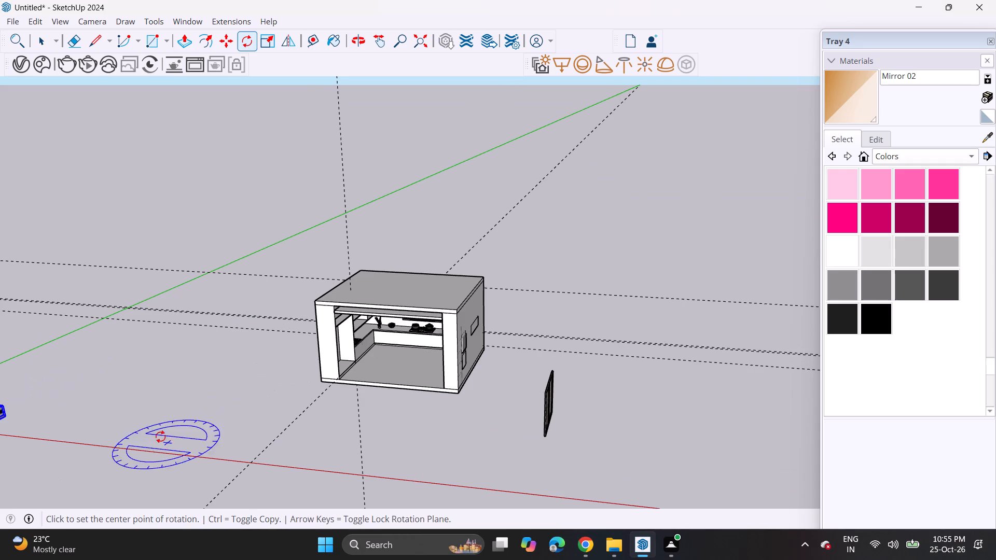
# Move the jar set by its base corner onto the front edge of the top shelf above the sink.
pyautogui.scroll(-6, 147, 394)
pyautogui.keyDown('shift'); pyautogui.moveTo(165, 383); pyautogui.dragTo(213, 366, button='middle'); pyautogui.keyUp('shift')
pyautogui.moveTo(200, 369); pyautogui.dragTo(108, 366, button='middle')
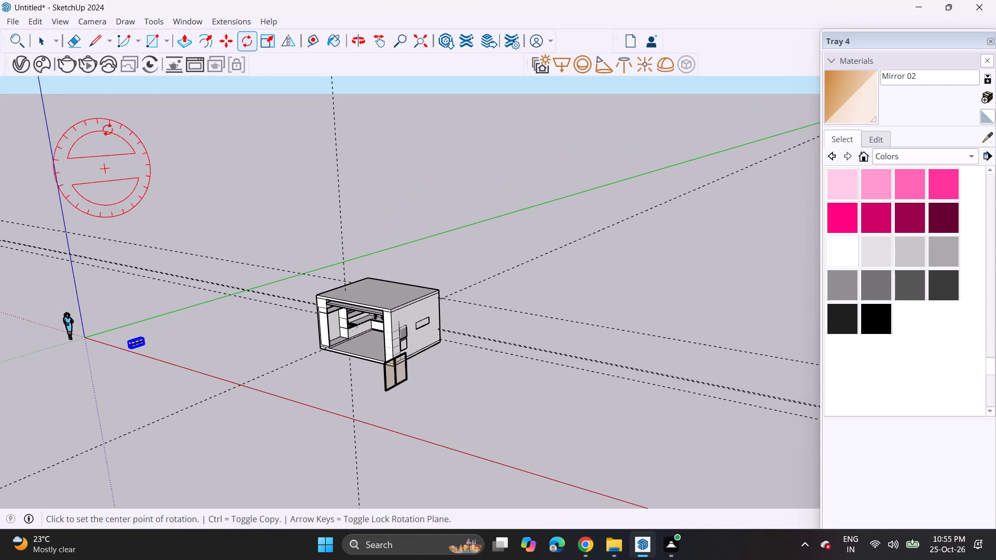
pyautogui.click(223, 45)
pyautogui.scroll(8, 156, 357)
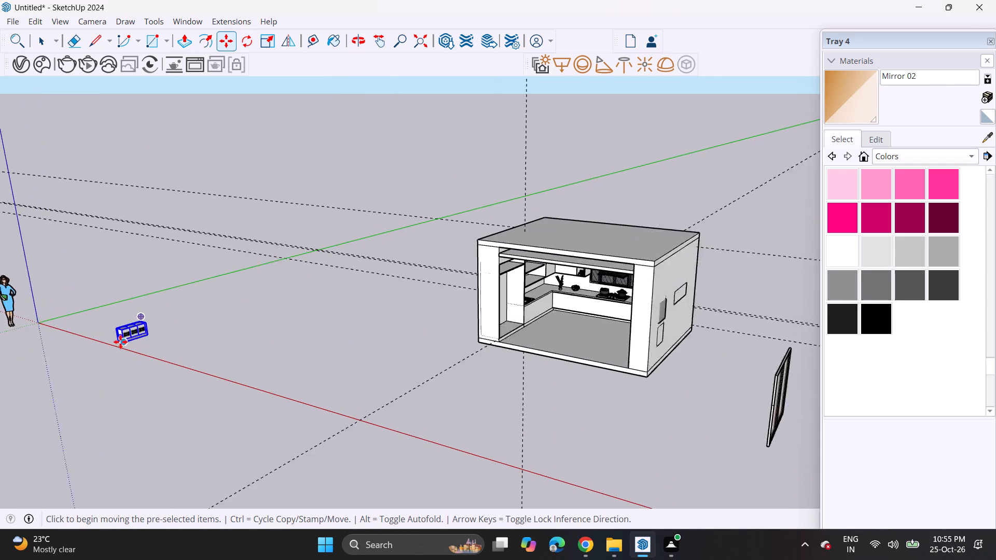
pyautogui.scroll(3, 120, 342)
pyautogui.click(124, 346)
pyautogui.scroll(6, 642, 288)
pyautogui.scroll(3, 558, 284)
pyautogui.scroll(-1, 555, 282)
pyautogui.scroll(2, 549, 281)
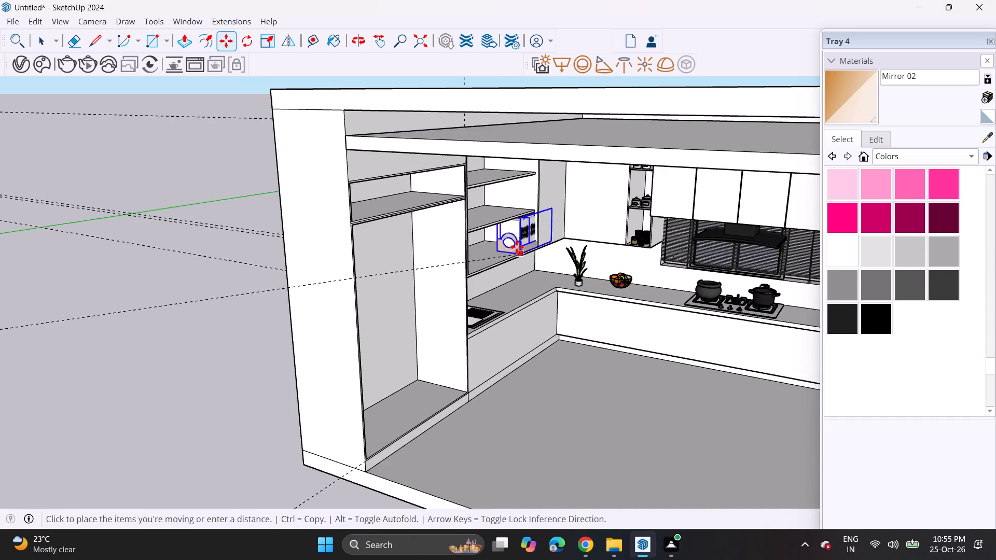
pyautogui.scroll(1, 510, 240)
pyautogui.moveTo(485, 219); pyautogui.dragTo(453, 179, button='middle')
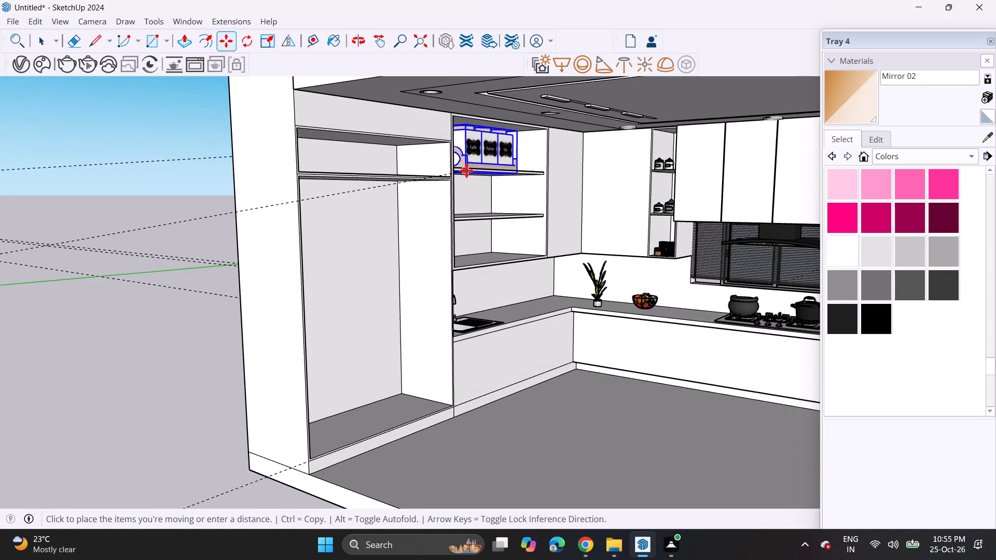
pyautogui.click(466, 171)
# Shift the jar set slightly from the top shelf's front edge so its base sits on the shelf surface.
pyautogui.scroll(5, 486, 174)
pyautogui.scroll(-1, 458, 169)
pyautogui.scroll(2, 458, 169)
pyautogui.scroll(-1, 458, 169)
pyautogui.scroll(2, 458, 169)
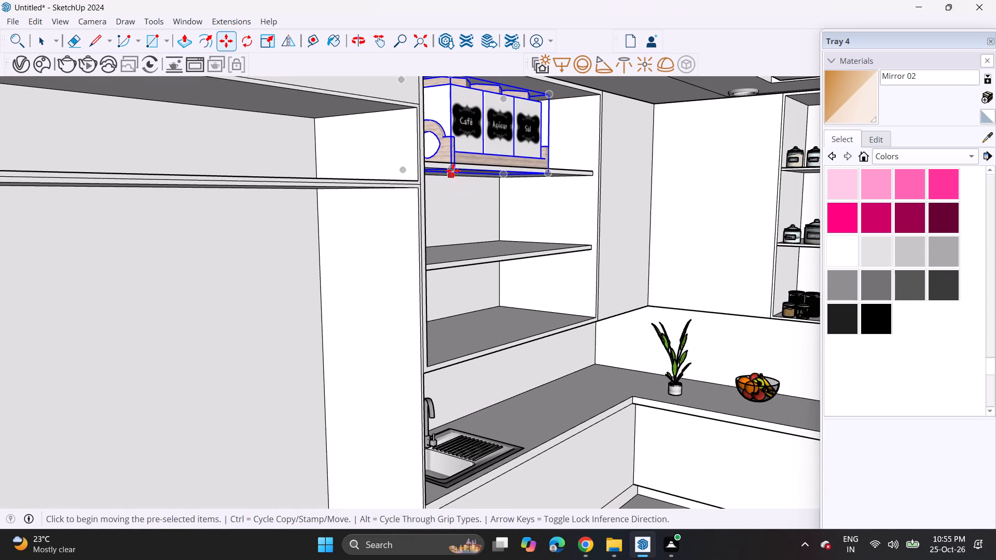
pyautogui.click(453, 170)
pyautogui.click(456, 162)
pyautogui.scroll(-5, 480, 133)
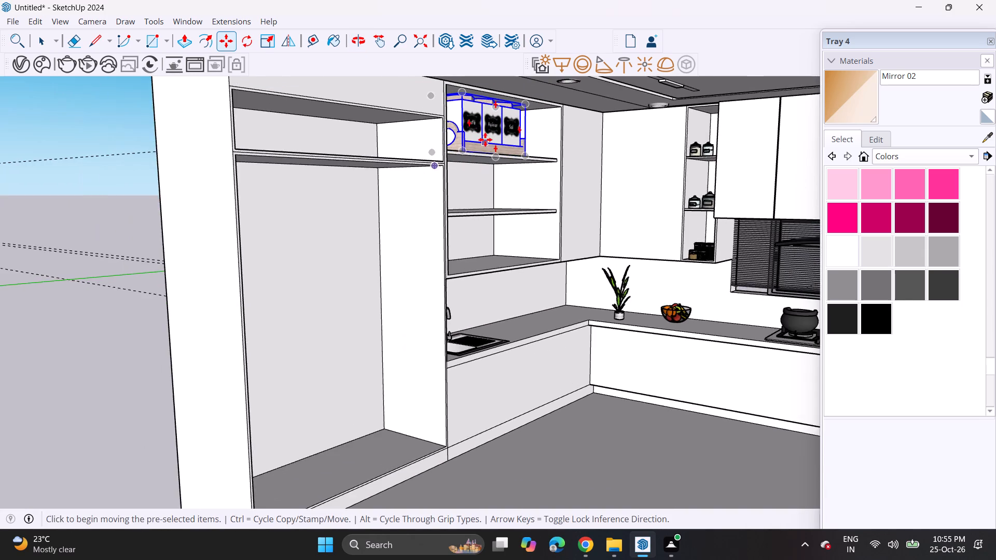
# Scale the jar set down uniformly from its upper corner so it fits within the top shelf compartment.
pyautogui.keyDown('shift'); pyautogui.moveTo(485, 139); pyautogui.dragTo(533, 205, button='middle'); pyautogui.keyUp('shift')
pyautogui.scroll(1, 520, 193)
pyautogui.moveTo(515, 190); pyautogui.dragTo(435, 187, button='middle')
pyautogui.scroll(6, 545, 190)
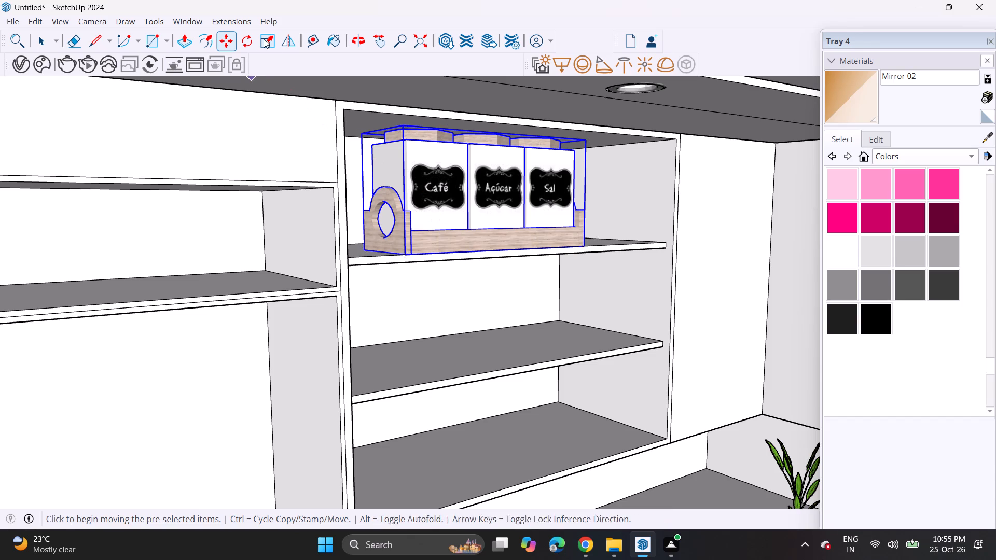
pyautogui.click(269, 46)
pyautogui.click(585, 142)
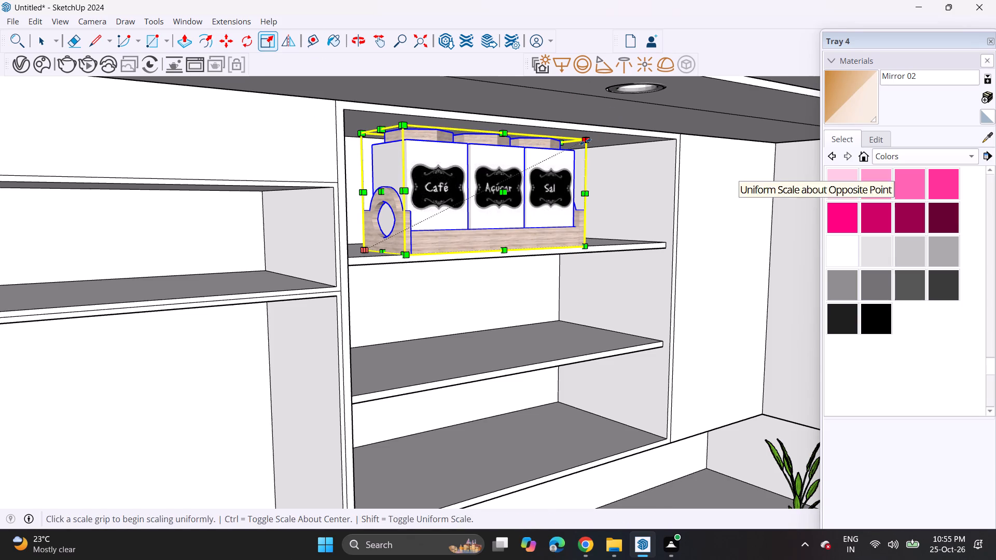
pyautogui.click(522, 197)
pyautogui.press('space')
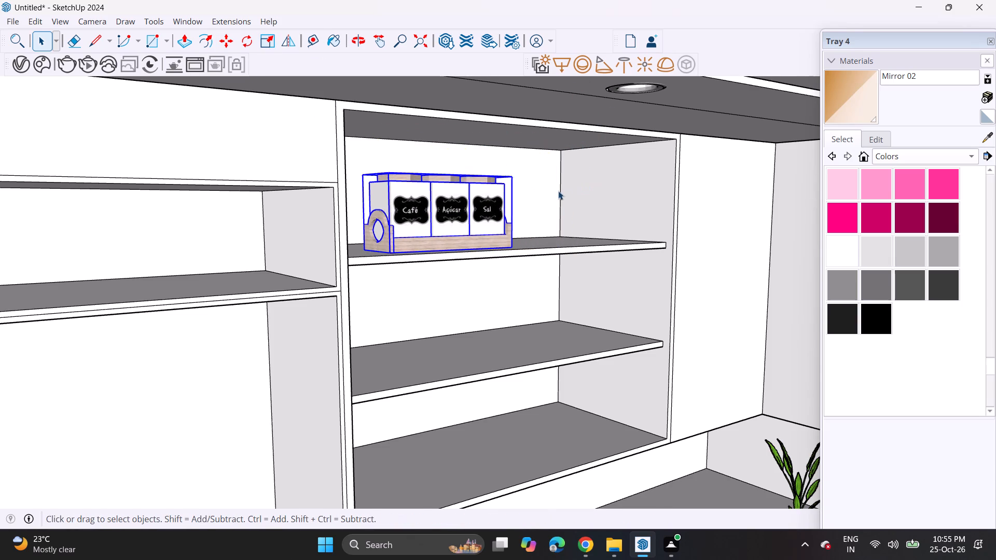
pyautogui.click(558, 191)
# Examine the kitchen and the remaining empty shelves above the sink.
pyautogui.scroll(-2, 514, 212)
pyautogui.moveTo(514, 212); pyautogui.dragTo(594, 199, button='middle')
pyautogui.scroll(-4, 579, 221)
pyautogui.keyDown('shift'); pyautogui.moveTo(524, 276); pyautogui.dragTo(453, 153, button='middle'); pyautogui.keyUp('shift')
pyautogui.scroll(1, 440, 151)
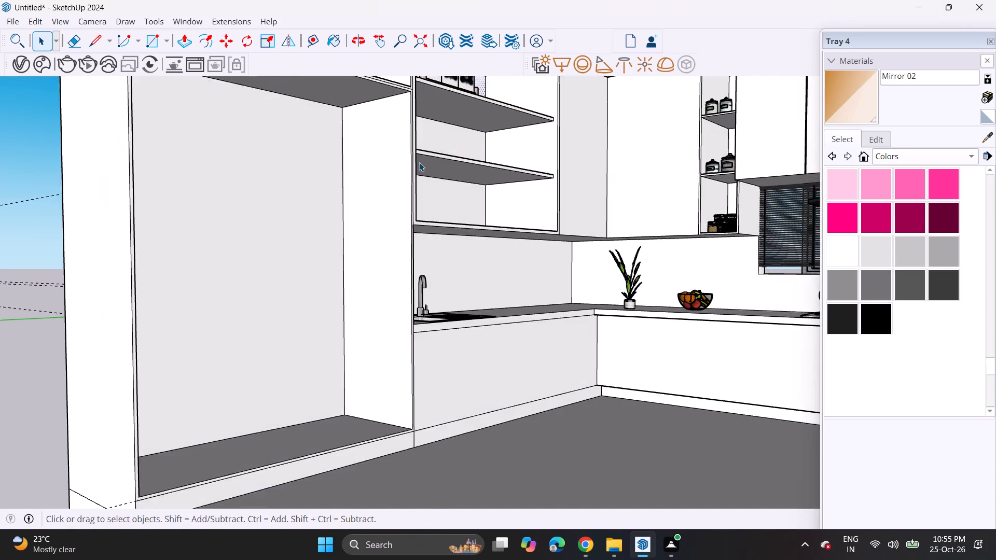
pyautogui.scroll(-4, 419, 176)
pyautogui.keyDown('shift'); pyautogui.moveTo(427, 200); pyautogui.dragTo(355, 283, button='middle'); pyautogui.keyUp('shift')
pyautogui.moveTo(360, 281); pyautogui.dragTo(398, 287, button='middle')
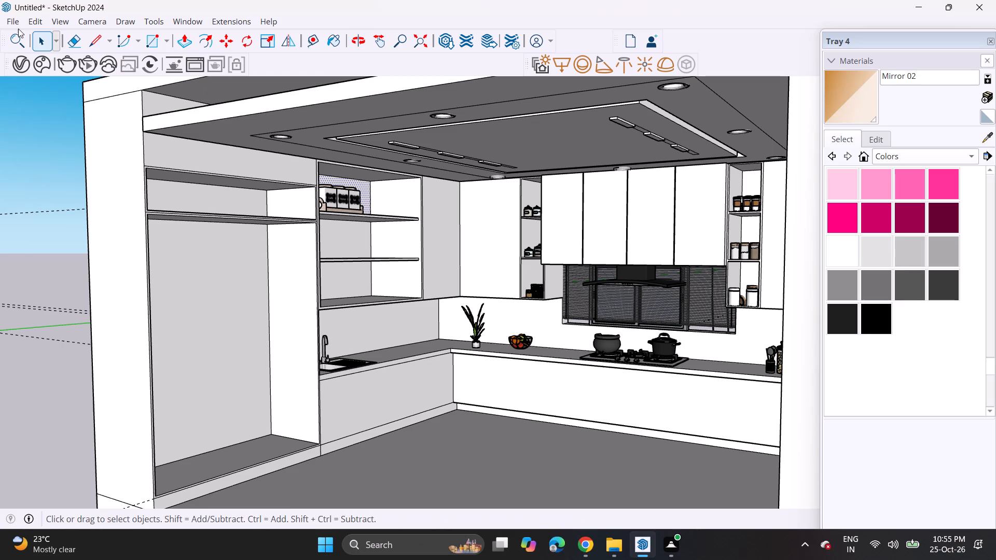
# Import the "jars" model from Downloads and place the set of food jars in the scene.
pyautogui.click(8, 25)
pyautogui.click(62, 199)
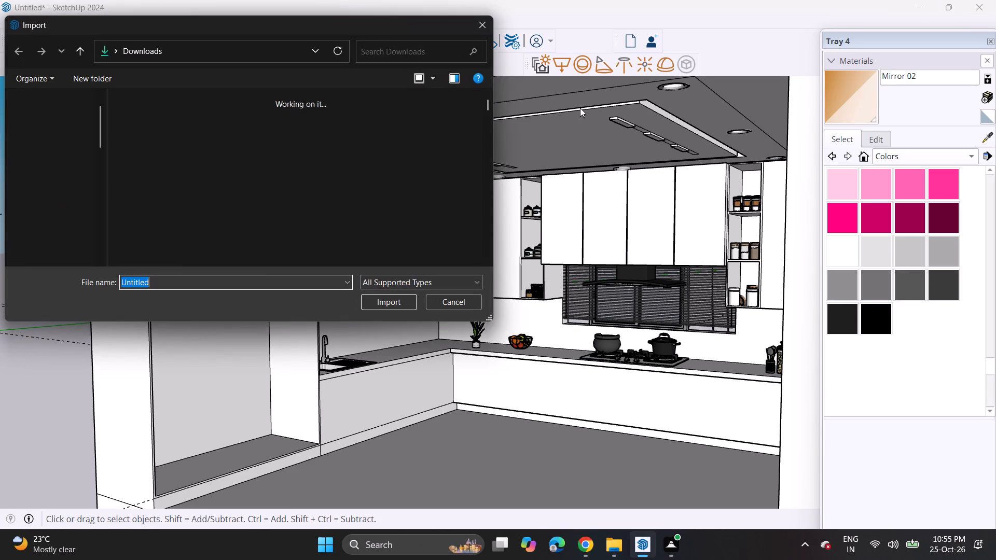
pyautogui.scroll(-5, 364, 169)
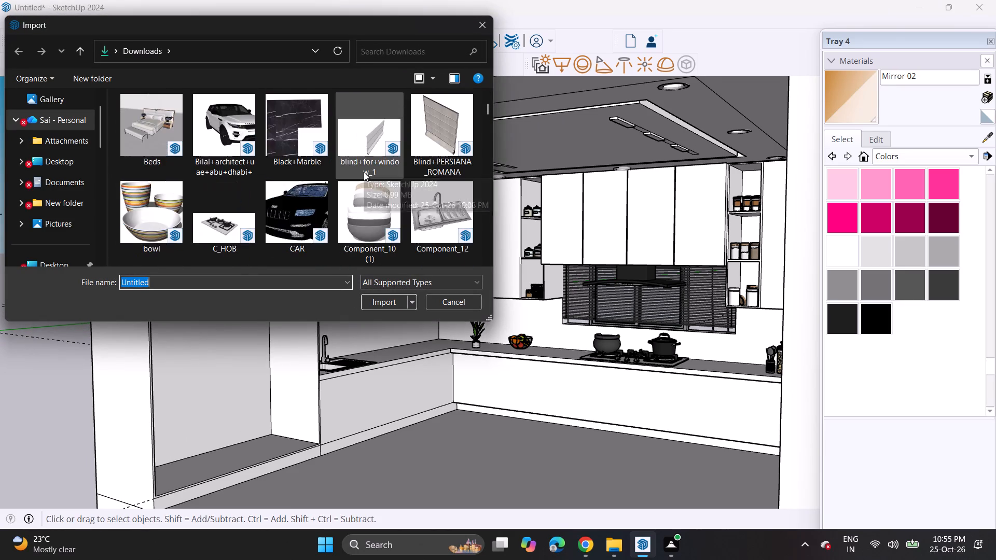
pyautogui.scroll(-3, 364, 172)
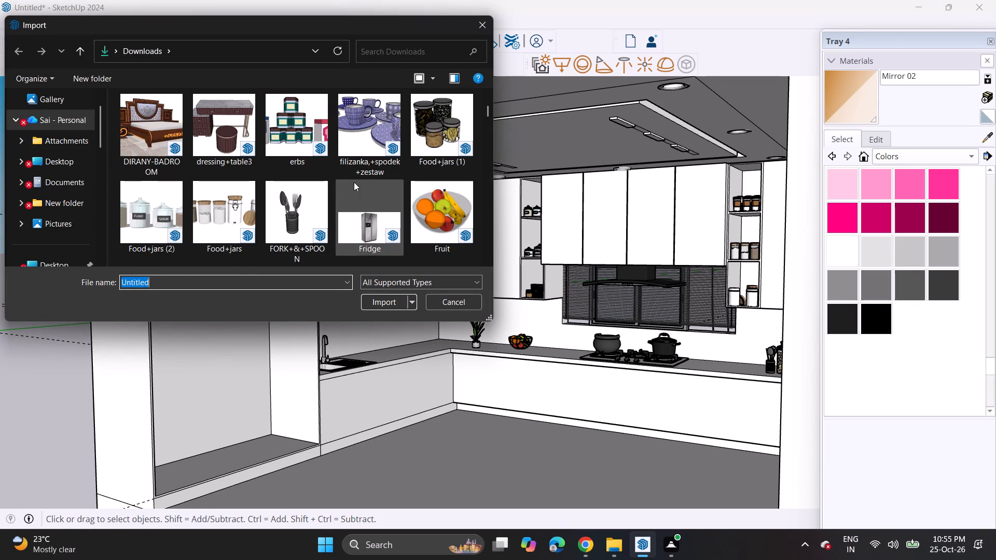
pyautogui.scroll(-2, 339, 173)
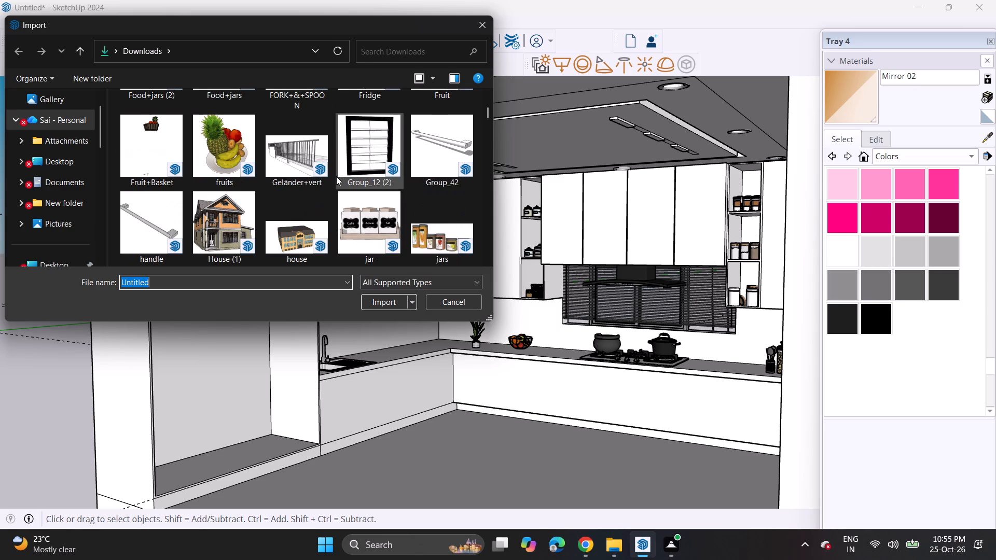
pyautogui.scroll(-1, 332, 180)
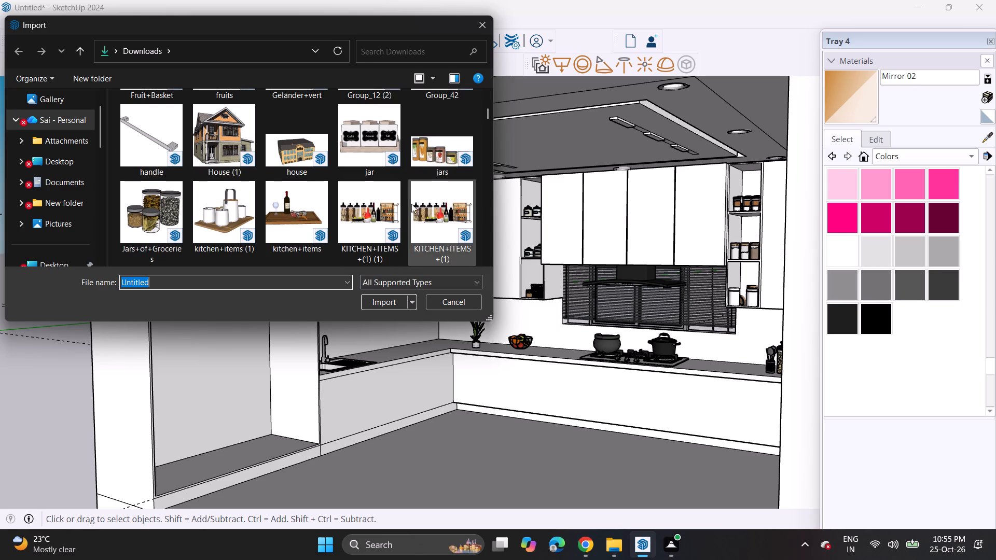
pyautogui.click(438, 161)
pyautogui.click(382, 304)
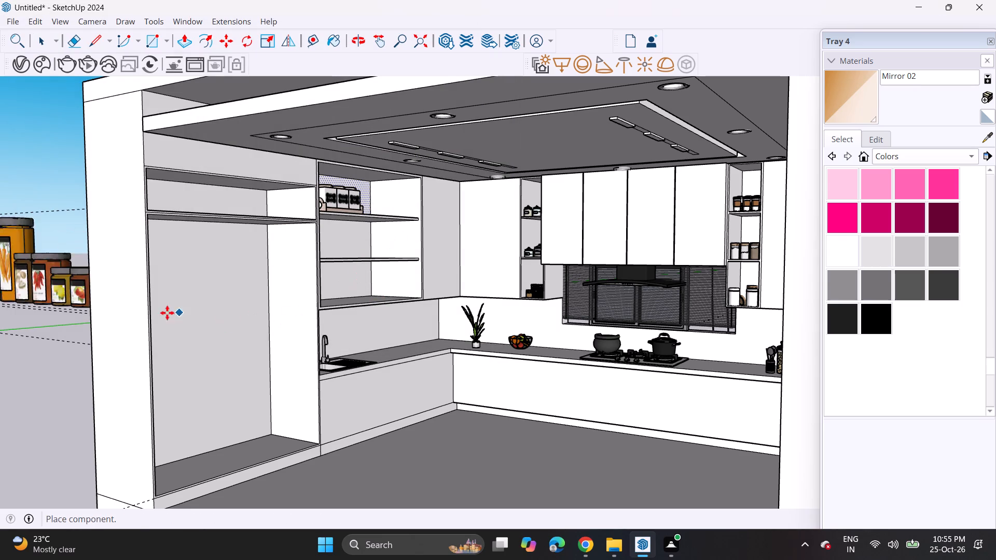
pyautogui.click(201, 310)
# Rotate the imported food jar set about a quarter turn around the vertical axis to align it with the sink-wall shelves.
pyautogui.scroll(-8, 104, 318)
pyautogui.moveTo(77, 321); pyautogui.dragTo(226, 341, button='middle')
pyautogui.scroll(-20, 224, 339)
pyautogui.scroll(1, 227, 348)
pyautogui.scroll(-9, 229, 349)
pyautogui.scroll(3, 232, 349)
pyautogui.scroll(-7, 232, 347)
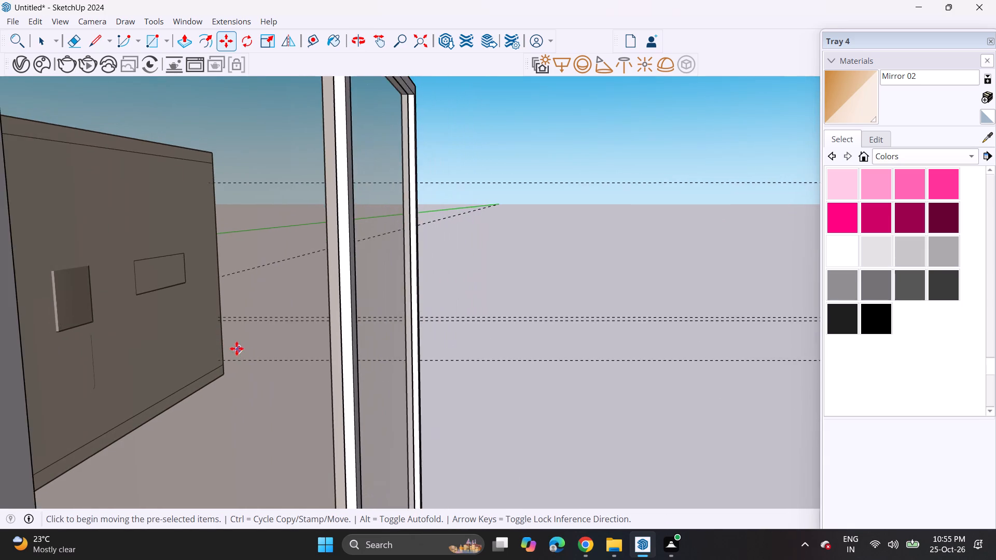
pyautogui.scroll(-17, 237, 348)
pyautogui.scroll(2, 255, 333)
pyautogui.scroll(-15, 255, 333)
pyautogui.moveTo(176, 339); pyautogui.dragTo(426, 299, button='middle')
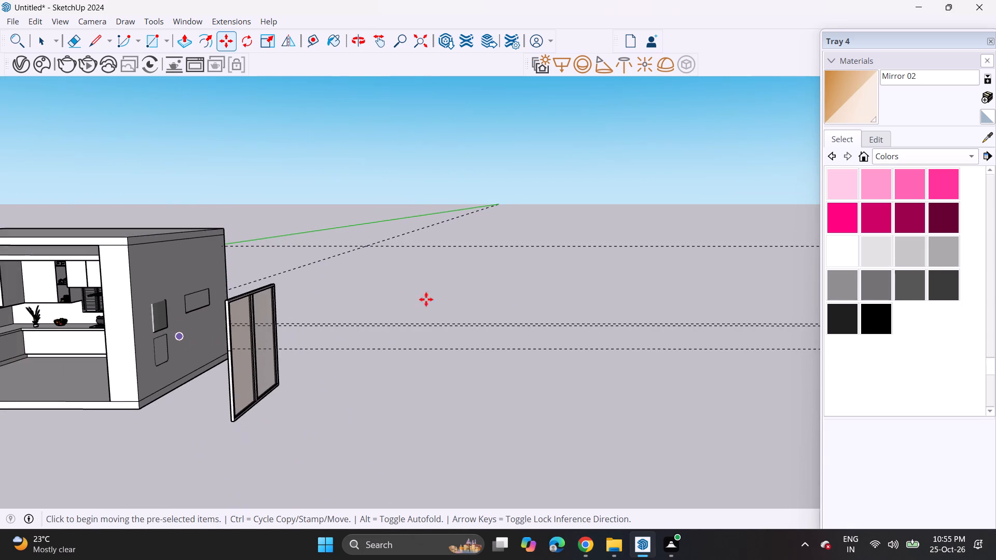
pyautogui.moveTo(426, 299); pyautogui.dragTo(602, 301, button='middle')
pyautogui.scroll(1, 185, 308)
pyautogui.keyDown('shift'); pyautogui.moveTo(144, 323); pyautogui.dragTo(352, 282, button='middle'); pyautogui.keyUp('shift')
pyautogui.moveTo(153, 320); pyautogui.dragTo(185, 324, button='middle')
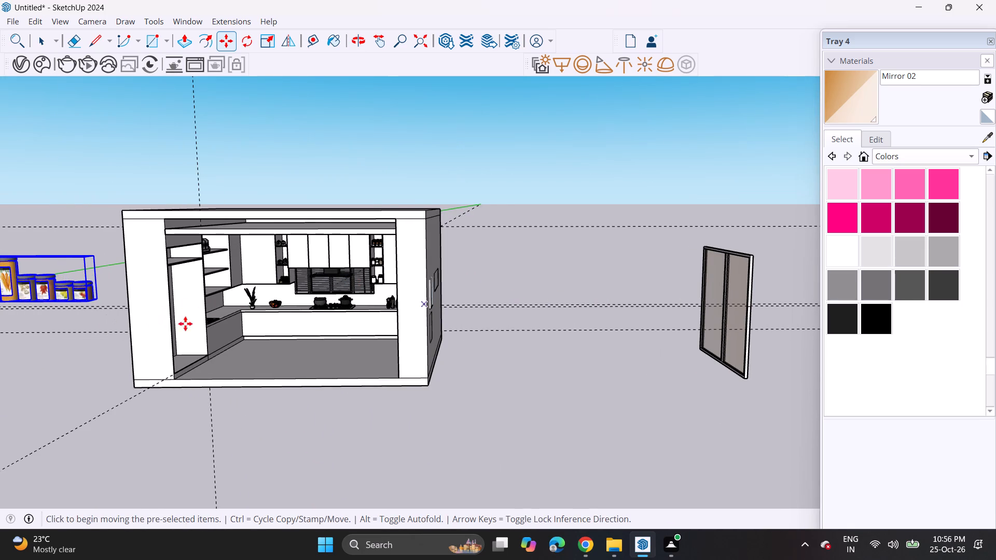
pyautogui.moveTo(185, 324); pyautogui.dragTo(324, 309, button='middle')
pyautogui.keyDown('shift'); pyautogui.moveTo(164, 355); pyautogui.dragTo(446, 300, button='middle'); pyautogui.keyUp('shift')
pyautogui.moveTo(366, 277); pyautogui.dragTo(321, 386, button='middle')
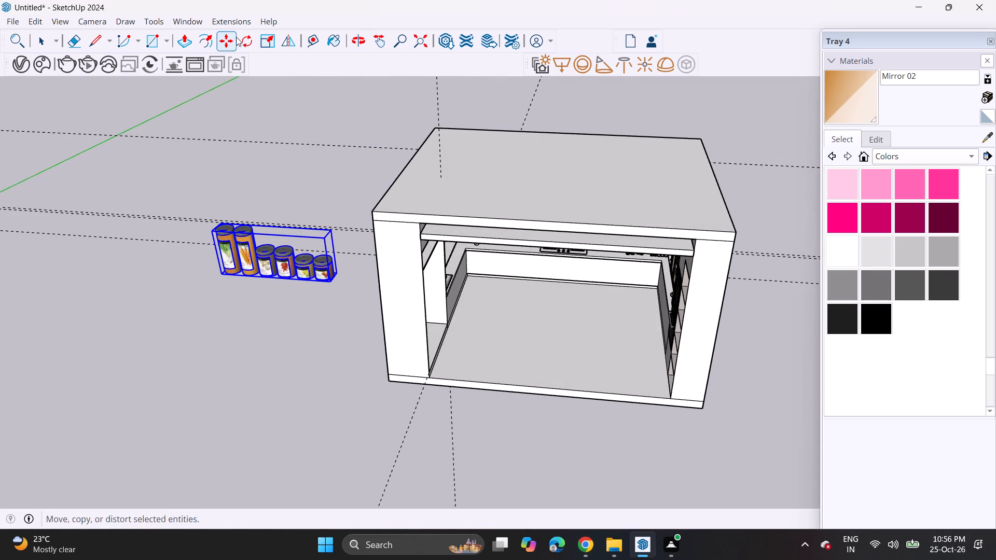
pyautogui.click(249, 37)
pyautogui.click(244, 366)
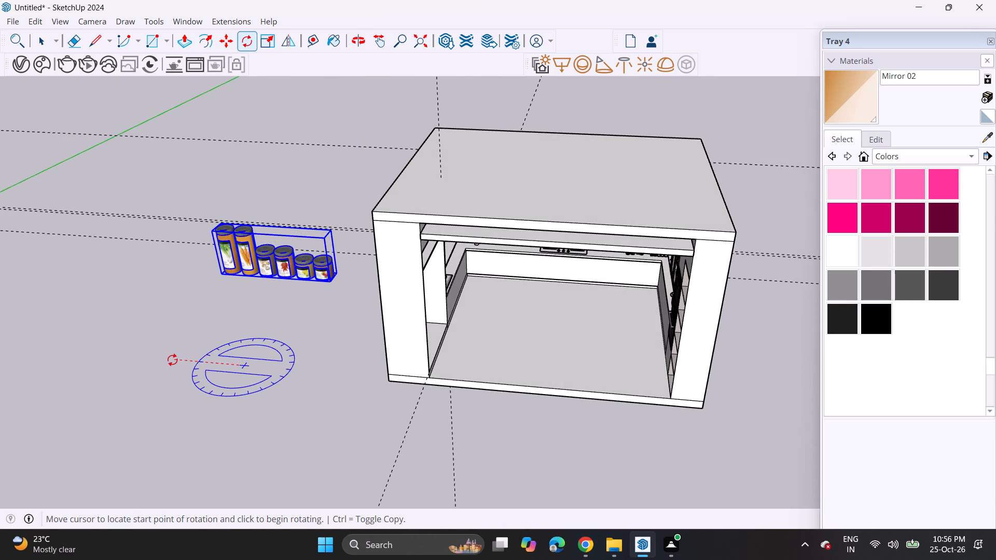
pyautogui.click(172, 360)
pyautogui.click(213, 412)
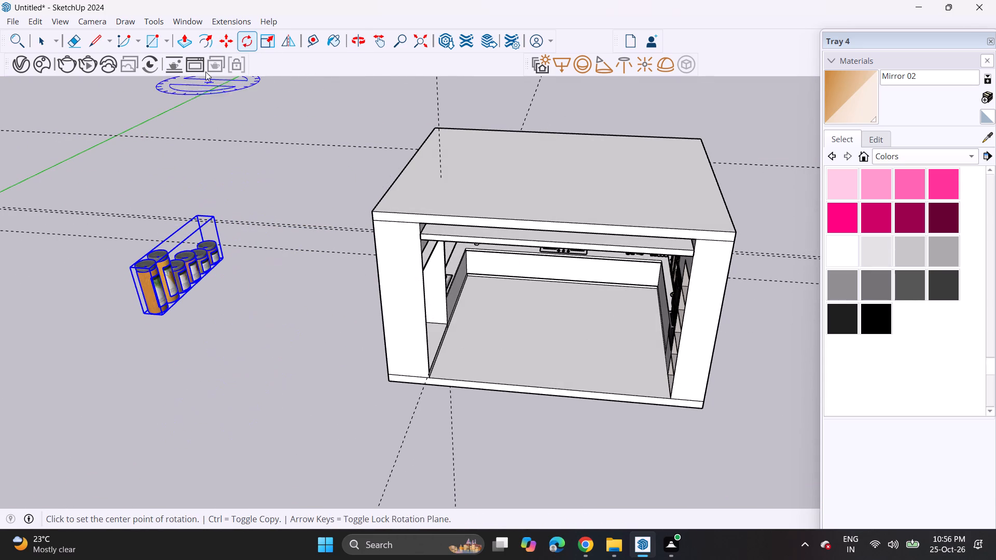
# Scale the food jar set down uniformly from its upper corner to roughly half its size.
pyautogui.click(269, 43)
pyautogui.click(215, 219)
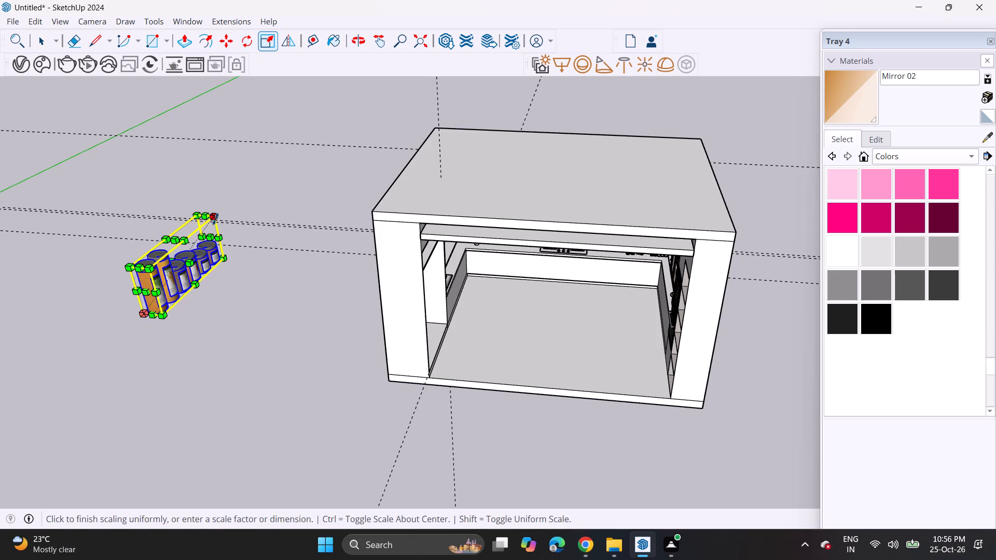
pyautogui.click(173, 294)
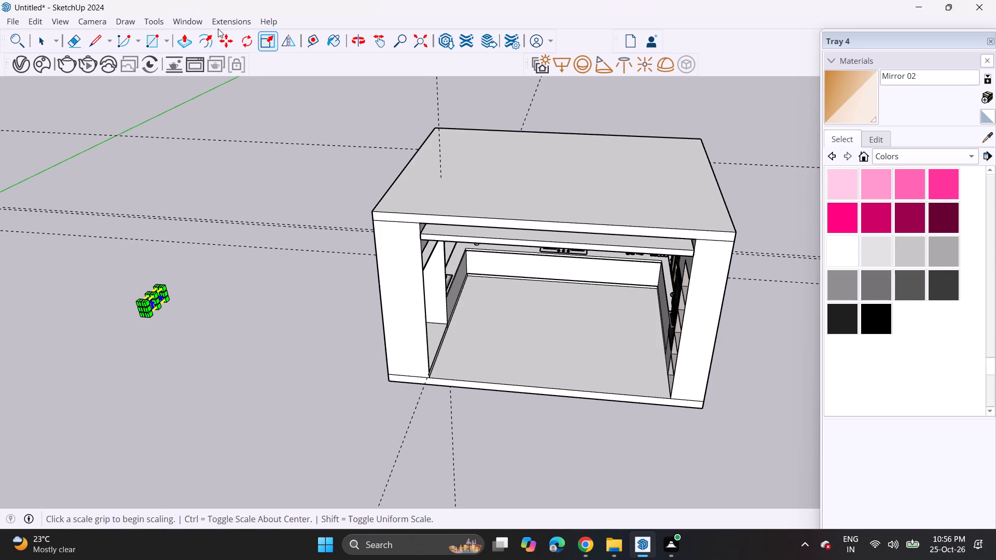
# Move the food jar set by its lower corner onto the middle shelf above the sink and adjust its position there.
pyautogui.click(223, 45)
pyautogui.scroll(8, 178, 304)
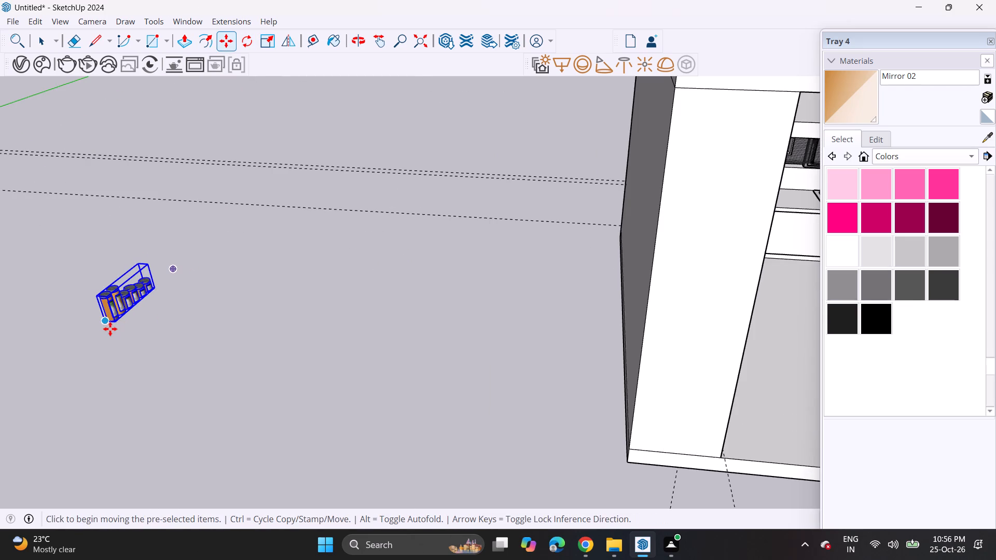
pyautogui.click(115, 329)
pyautogui.moveTo(501, 275); pyautogui.dragTo(213, 189, button='middle')
pyautogui.scroll(2, 468, 274)
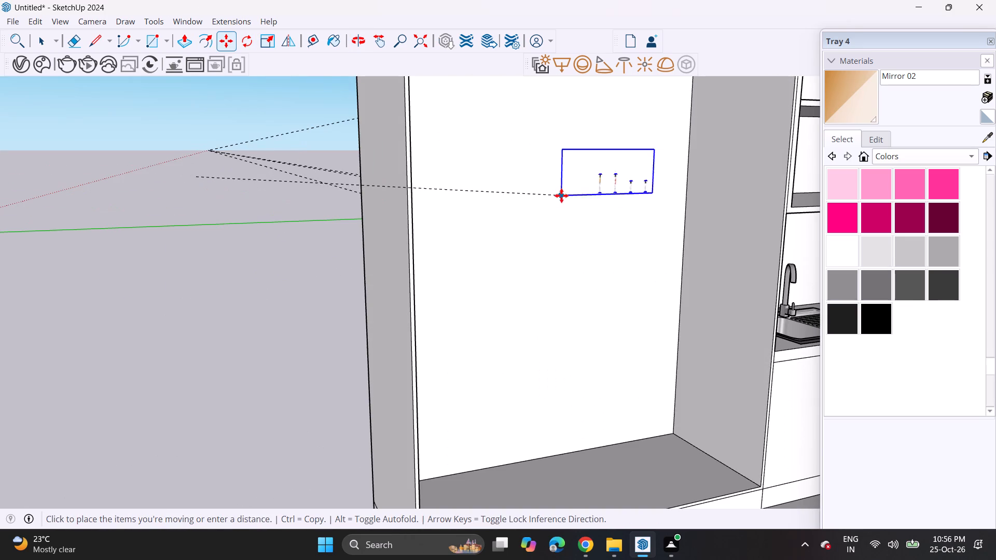
pyautogui.moveTo(589, 225); pyautogui.dragTo(265, 248, button='middle')
pyautogui.keyDown('shift'); pyautogui.moveTo(444, 138); pyautogui.dragTo(426, 202, button='middle'); pyautogui.keyUp('shift')
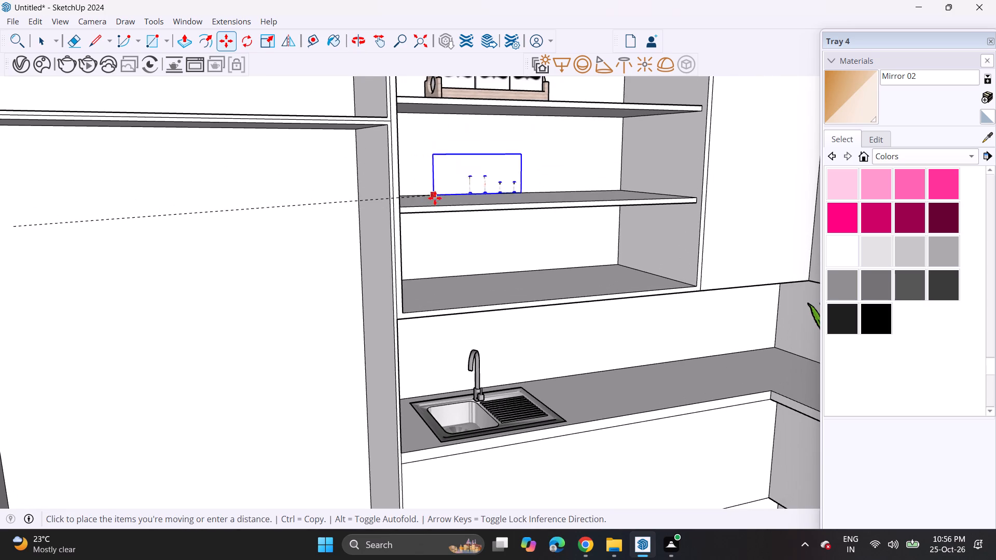
pyautogui.click(438, 203)
pyautogui.moveTo(484, 190); pyautogui.dragTo(526, 236, button='middle')
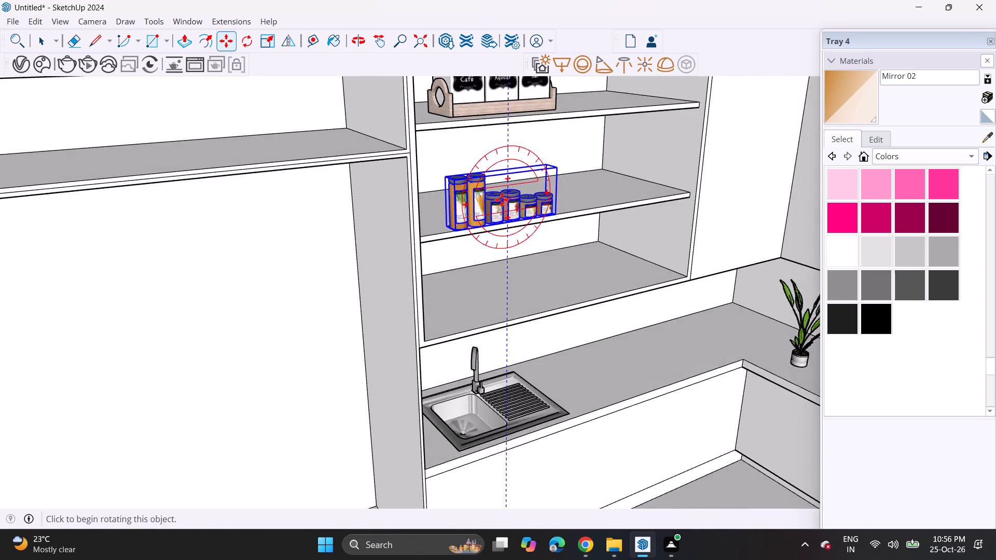
pyautogui.scroll(5, 501, 198)
pyautogui.click(502, 217)
pyautogui.click(478, 205)
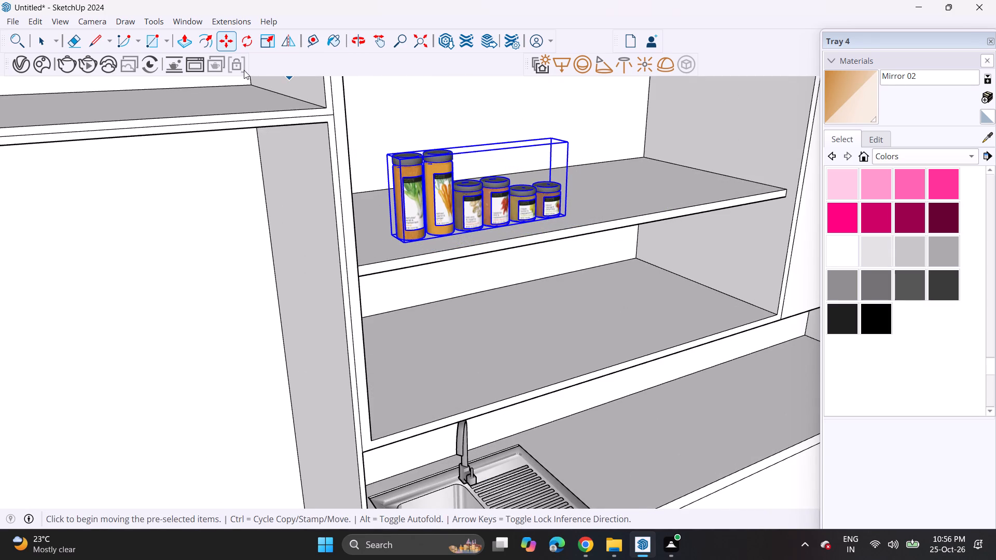
# Scale the food jar set up uniformly from its upper corner to better fill the middle shelf compartment.
pyautogui.click(271, 48)
pyautogui.click(570, 142)
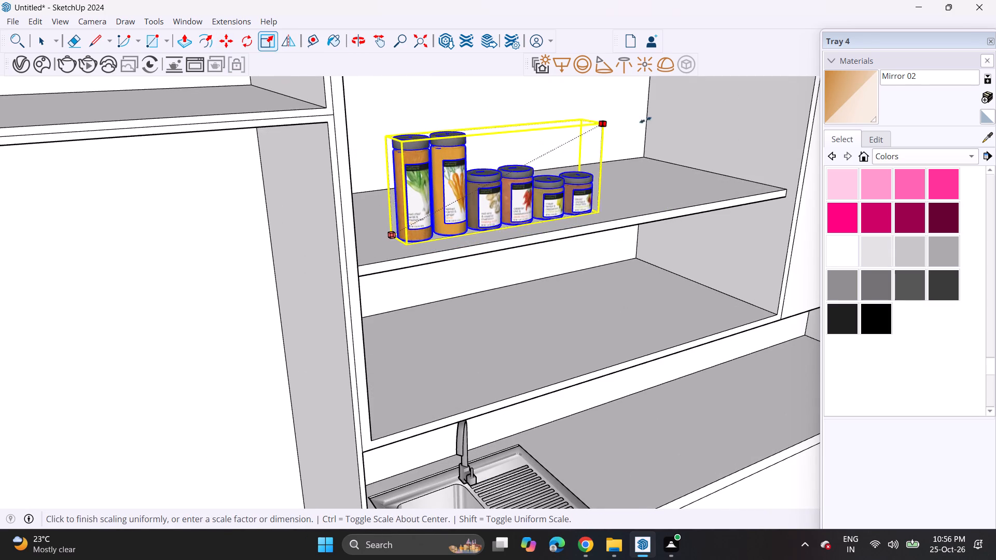
pyautogui.click(655, 118)
pyautogui.press('space')
# Examine the jars on the shelves above the sink and the remaining empty compartment from several angles.
pyautogui.moveTo(598, 257); pyautogui.dragTo(593, 246)
pyautogui.moveTo(593, 256); pyautogui.dragTo(579, 240, button='middle')
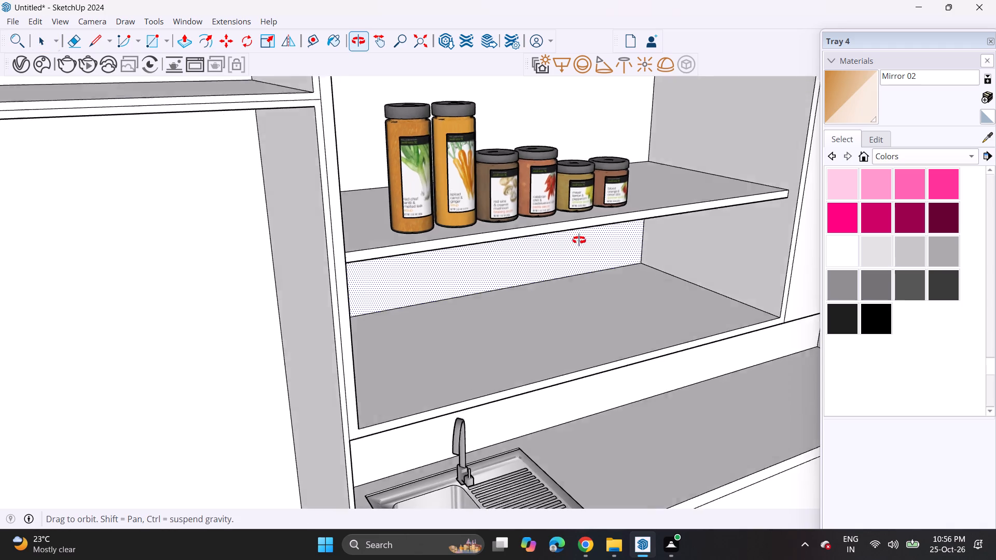
pyautogui.moveTo(579, 240); pyautogui.dragTo(551, 176, button='middle')
pyautogui.scroll(1, 542, 181)
pyautogui.scroll(-6, 509, 206)
pyautogui.moveTo(498, 247); pyautogui.dragTo(561, 251, button='middle')
pyautogui.scroll(-8, 562, 251)
pyautogui.moveTo(533, 255); pyautogui.dragTo(515, 253, button='middle')
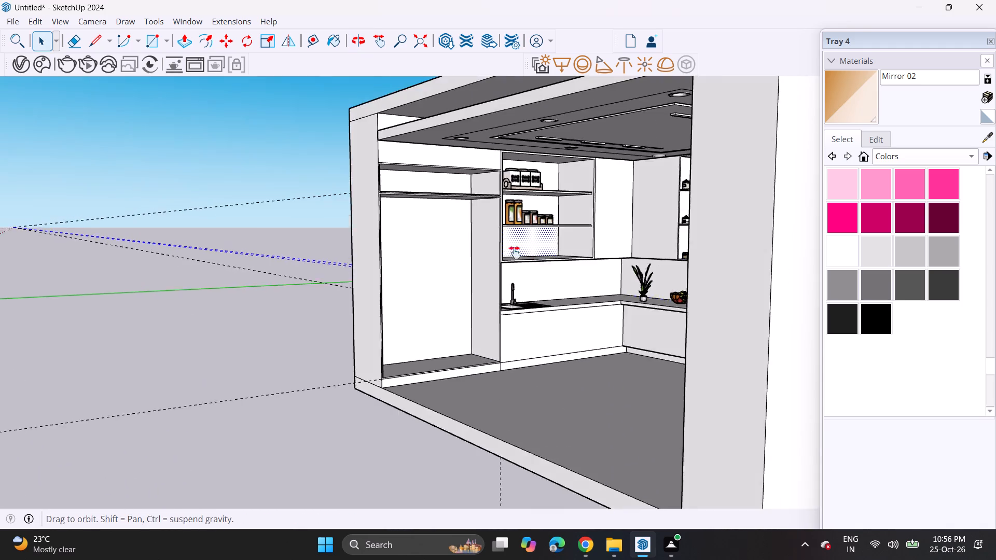
pyautogui.moveTo(515, 253); pyautogui.dragTo(411, 251, button='middle')
pyautogui.moveTo(432, 246); pyautogui.dragTo(556, 241, button='middle')
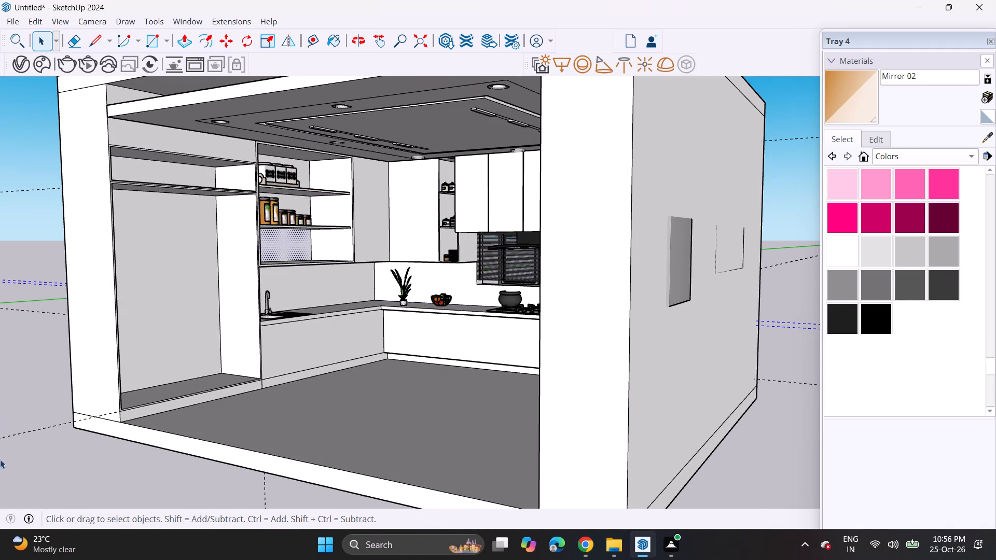
# Import the "Untitled (18)" jar model from Downloads and place it on open ground in front of the kitchen.
pyautogui.click(14, 21)
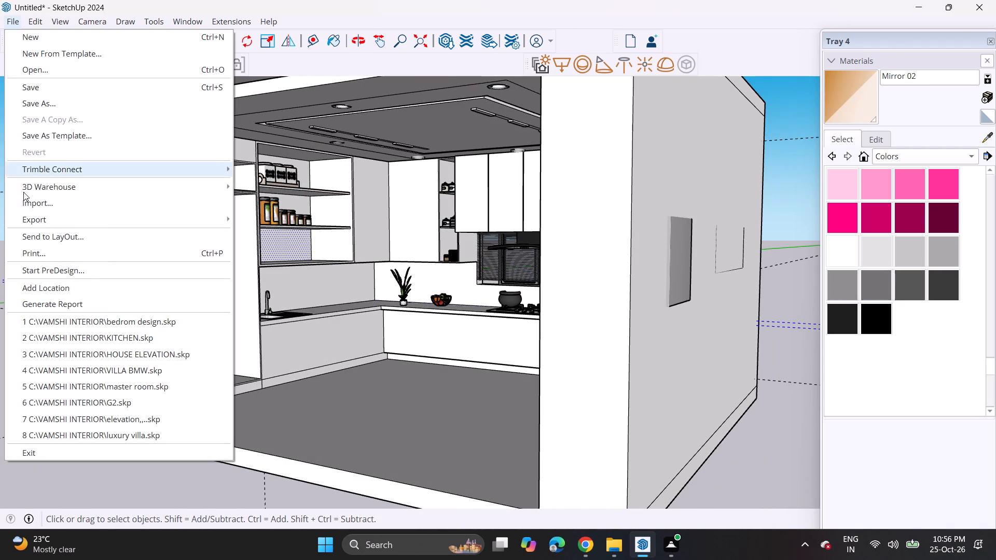
pyautogui.click(26, 197)
pyautogui.scroll(-5, 252, 185)
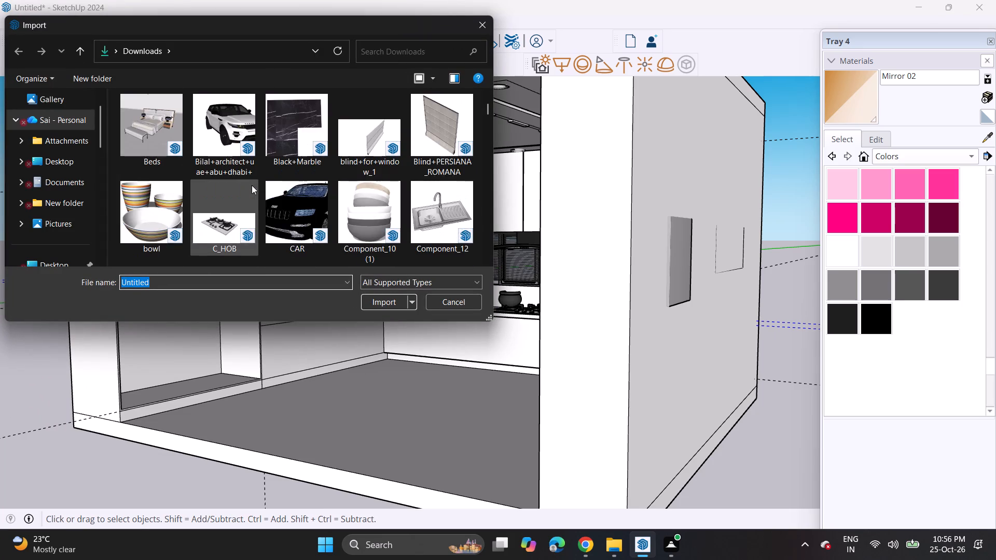
pyautogui.scroll(-3, 252, 185)
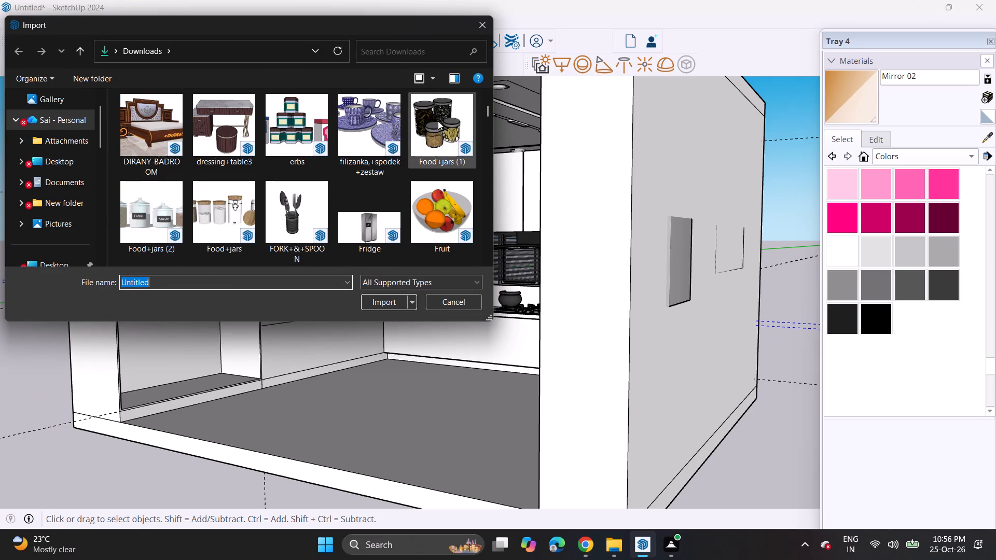
pyautogui.scroll(-4, 288, 214)
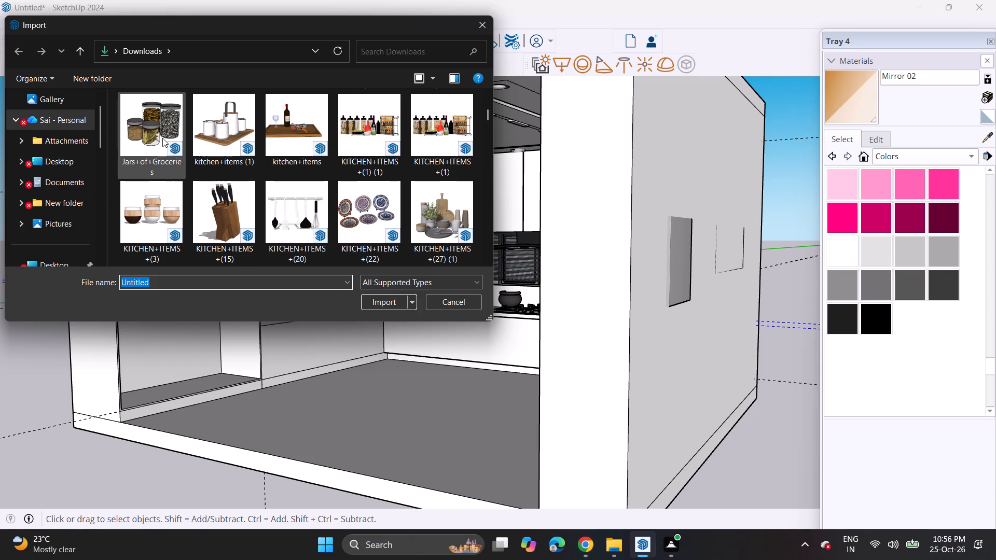
pyautogui.scroll(-1, 327, 189)
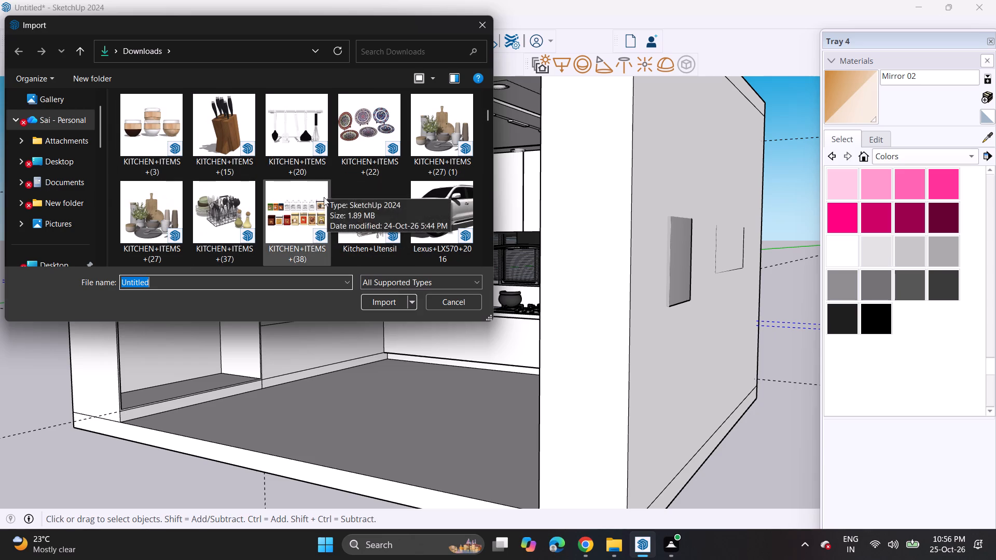
pyautogui.scroll(-1, 287, 215)
pyautogui.scroll(1, 287, 215)
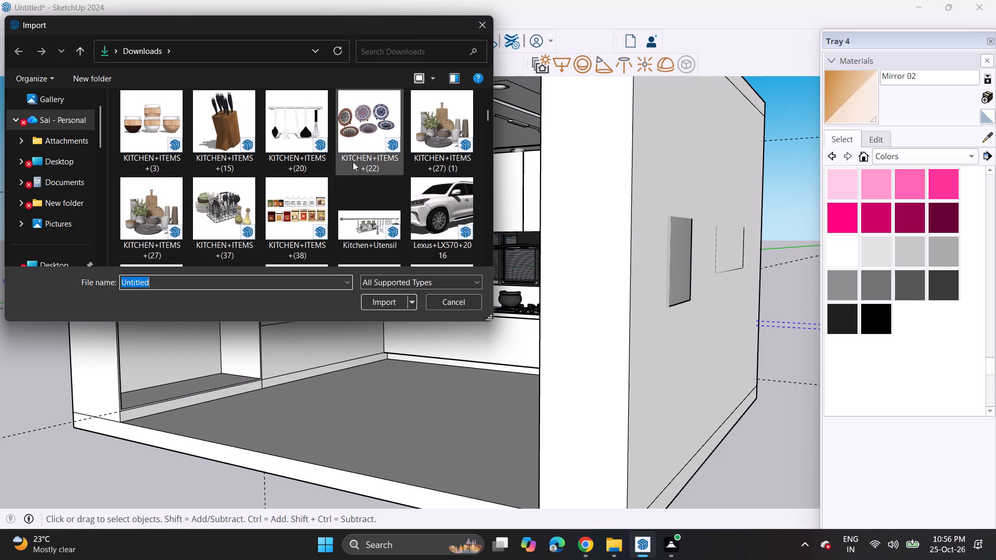
pyautogui.scroll(-2, 299, 233)
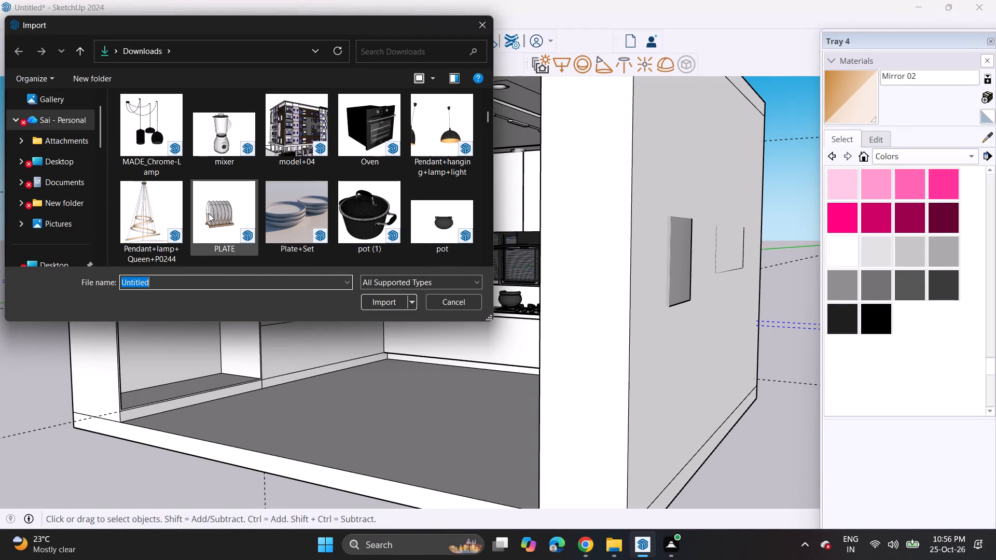
pyautogui.scroll(-3, 377, 183)
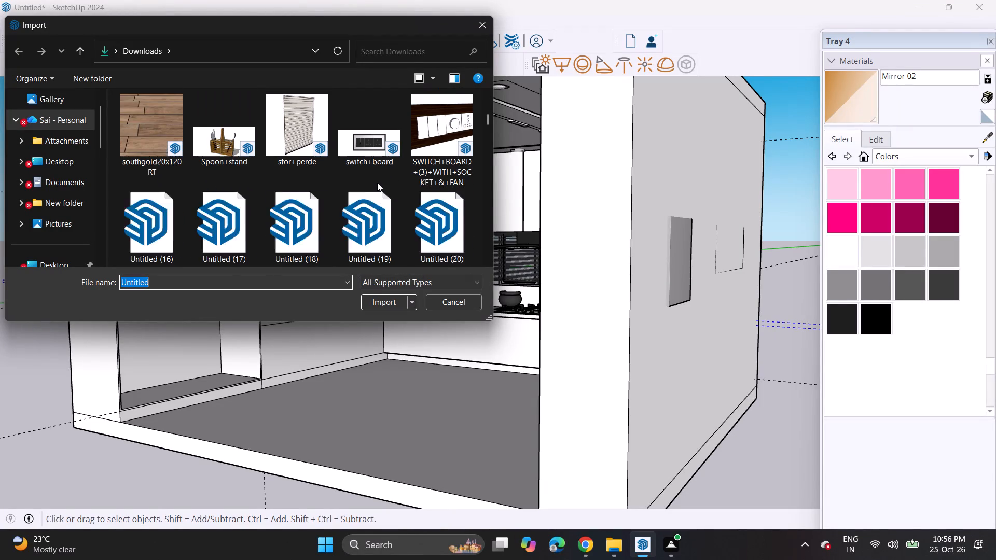
pyautogui.click(299, 214)
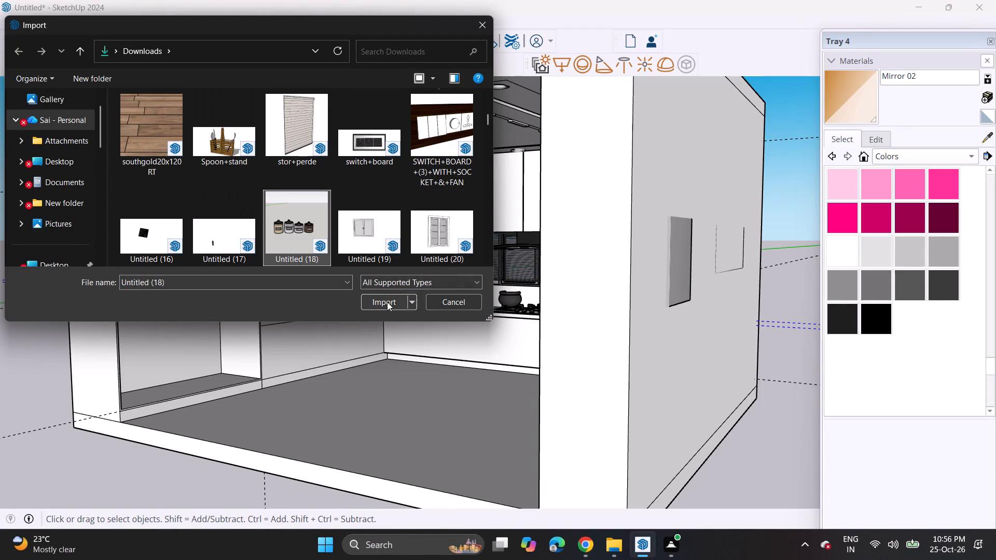
pyautogui.click(387, 302)
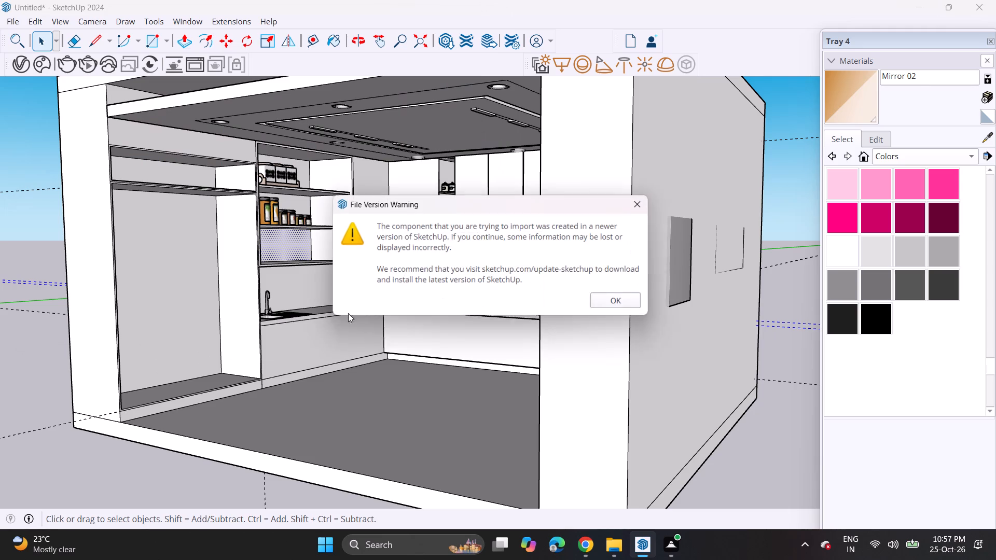
pyautogui.click(615, 303)
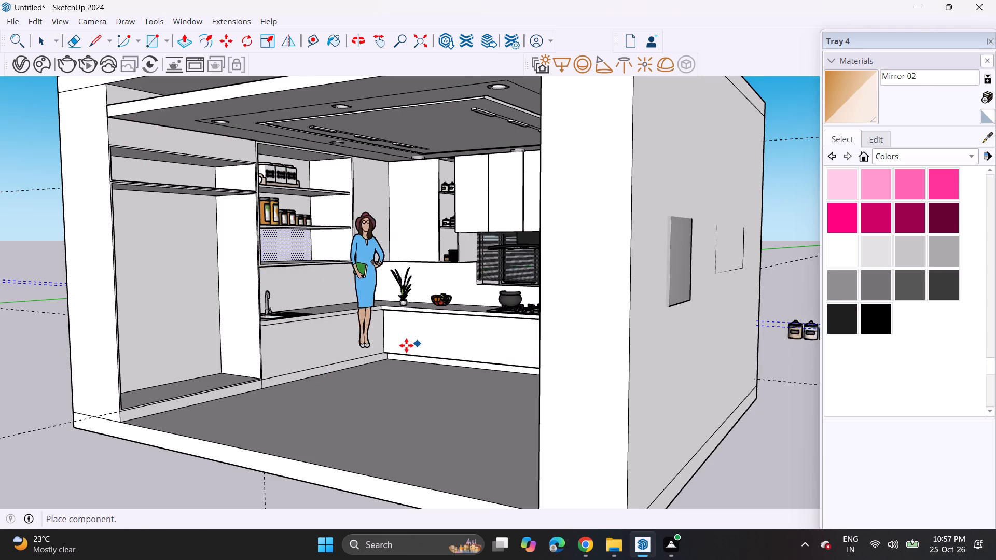
pyautogui.scroll(-6, 392, 352)
pyautogui.scroll(-3, 486, 296)
pyautogui.scroll(1, 486, 296)
pyautogui.scroll(-4, 486, 296)
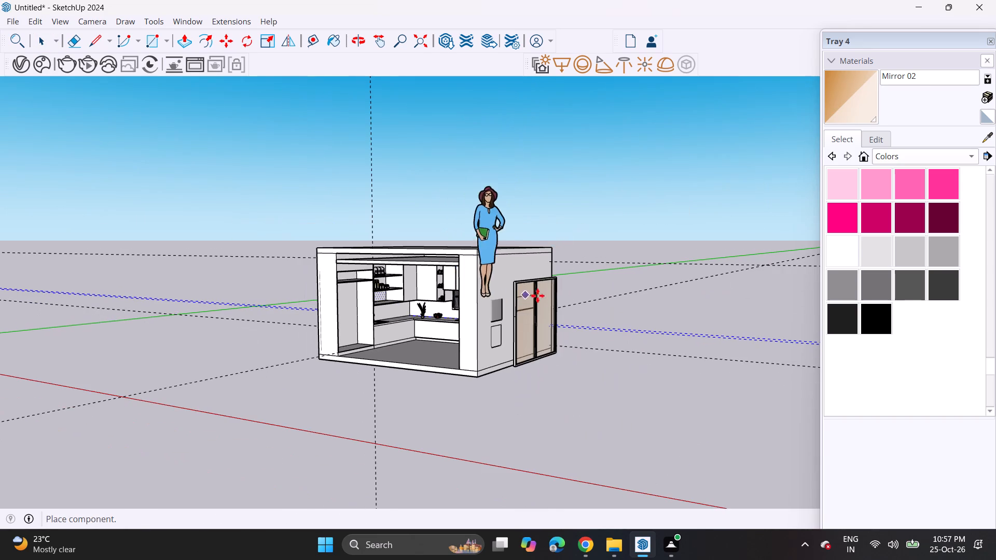
pyautogui.scroll(-7, 584, 288)
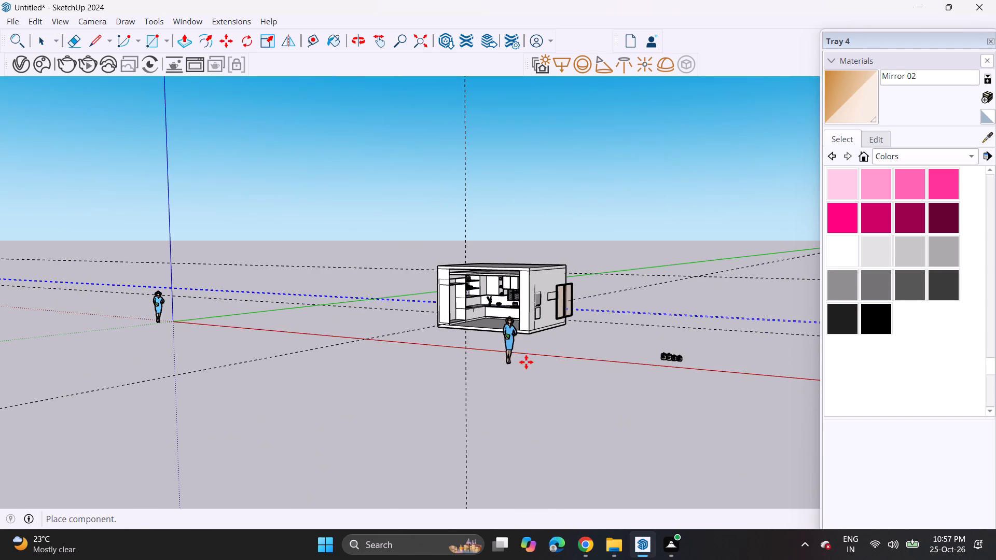
pyautogui.click(526, 362)
pyautogui.press('space')
# Explode the newly imported component and delete the woman figure that came with the jars.
pyautogui.rightClick(514, 341)
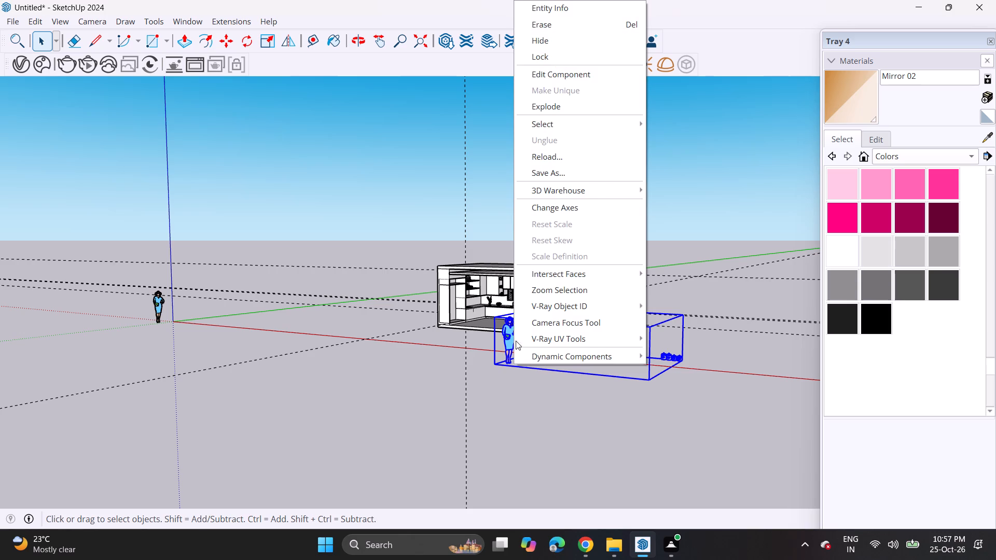
pyautogui.click(554, 110)
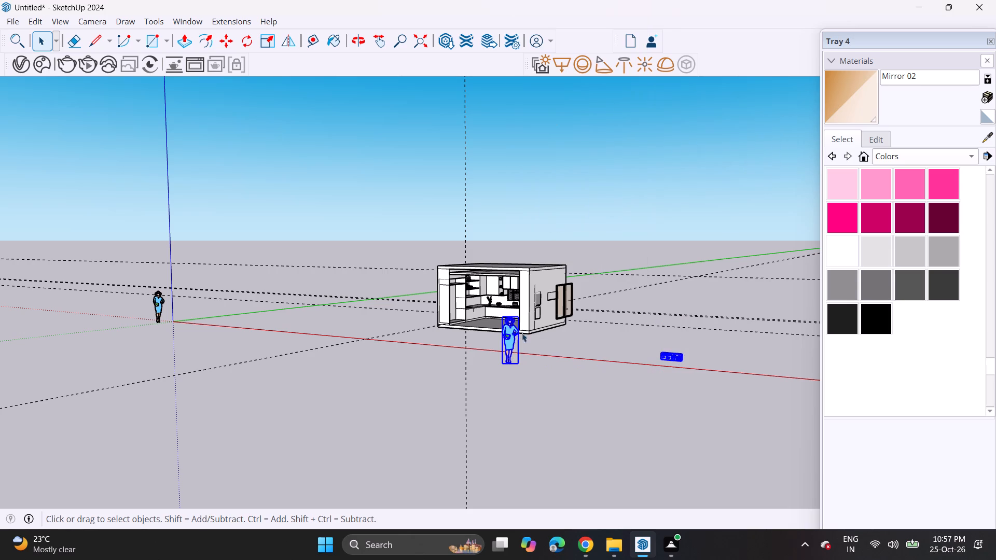
pyautogui.click(513, 351)
pyautogui.press('Delete')
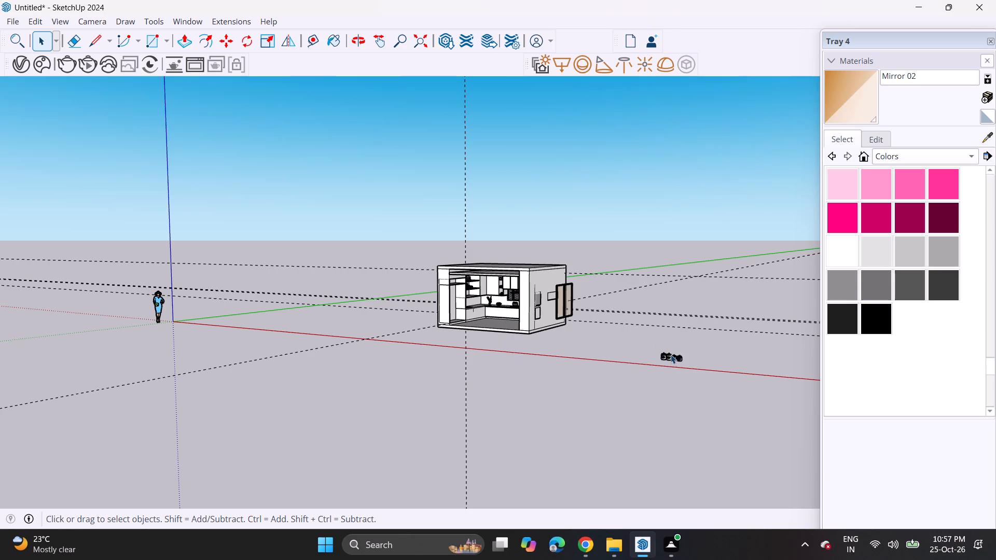
# Rotate the labelled jar set lying on the open ground a quarter turn about the vertical axis.
pyautogui.click(671, 355)
pyautogui.scroll(9, 671, 355)
pyautogui.scroll(-1, 671, 355)
pyautogui.scroll(1, 671, 355)
pyautogui.moveTo(669, 355); pyautogui.dragTo(651, 418, button='middle')
pyautogui.scroll(1, 638, 416)
pyautogui.scroll(-2, 638, 416)
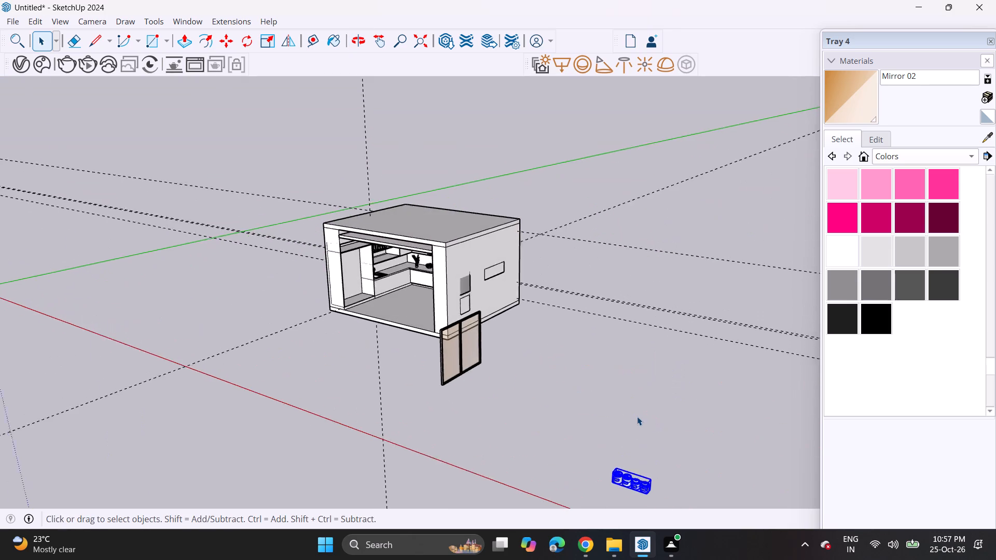
pyautogui.scroll(-3, 637, 416)
pyautogui.moveTo(643, 422); pyautogui.dragTo(496, 292, button='middle')
pyautogui.moveTo(482, 293); pyautogui.dragTo(503, 380, button='middle')
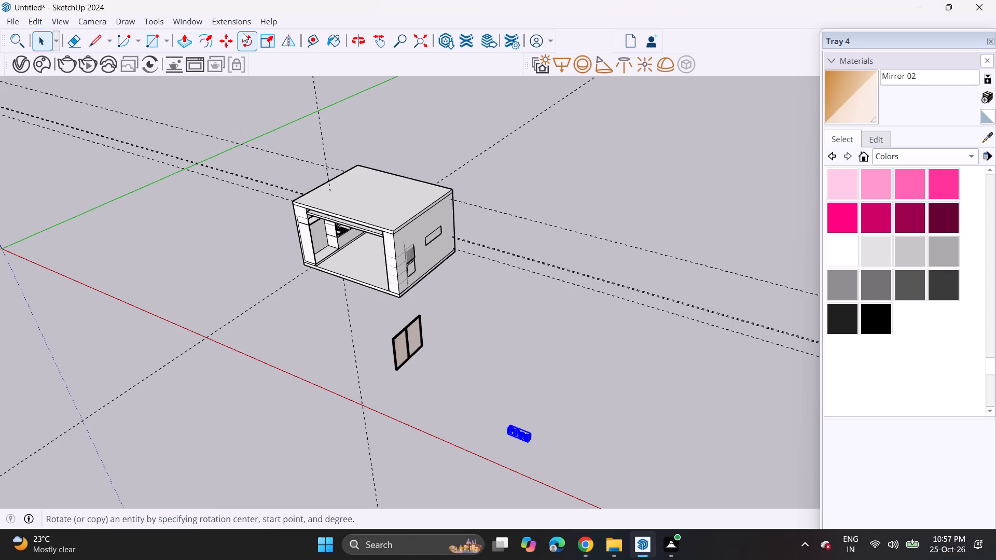
pyautogui.click(246, 33)
pyautogui.click(531, 390)
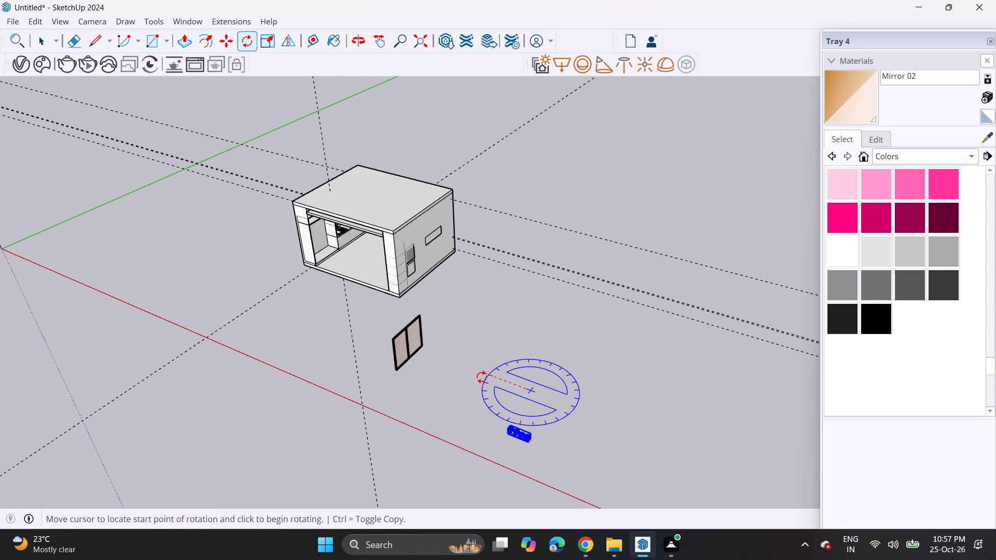
pyautogui.click(481, 377)
pyautogui.click(498, 437)
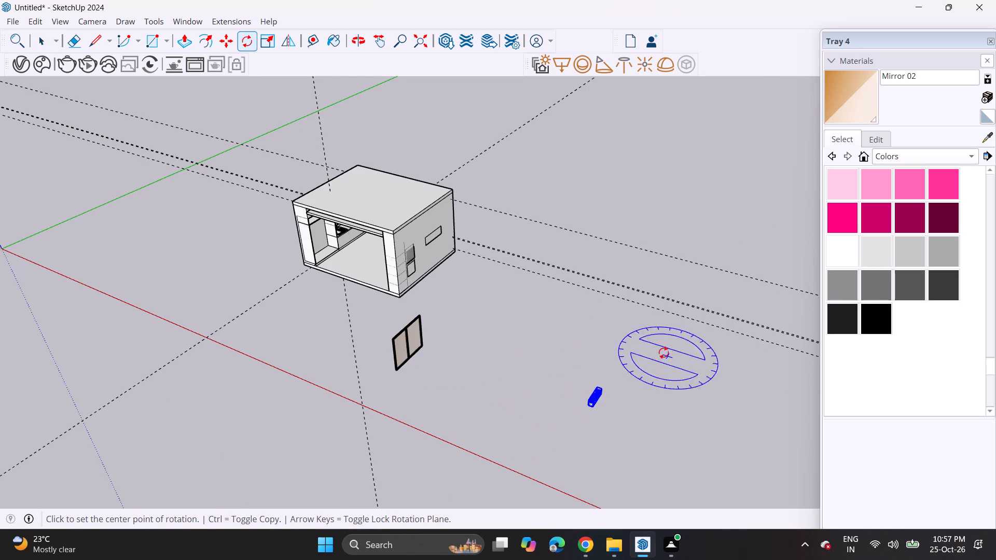
# Move the rotated jar set into the empty bottom compartment of the shelf unit above the sink.
pyautogui.click(227, 47)
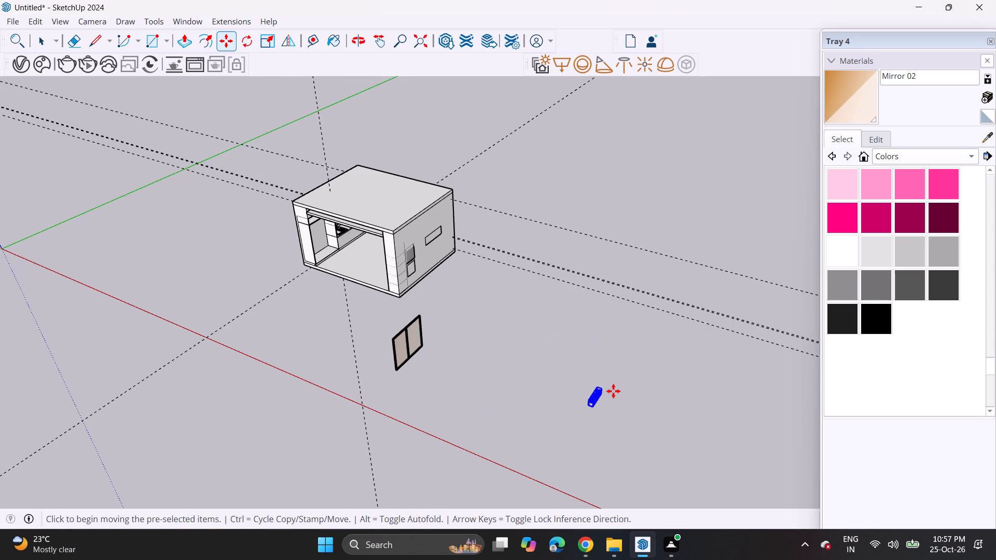
pyautogui.scroll(3, 613, 391)
pyautogui.scroll(-1, 613, 391)
pyautogui.scroll(1, 613, 391)
pyautogui.click(584, 418)
pyautogui.scroll(1, 229, 241)
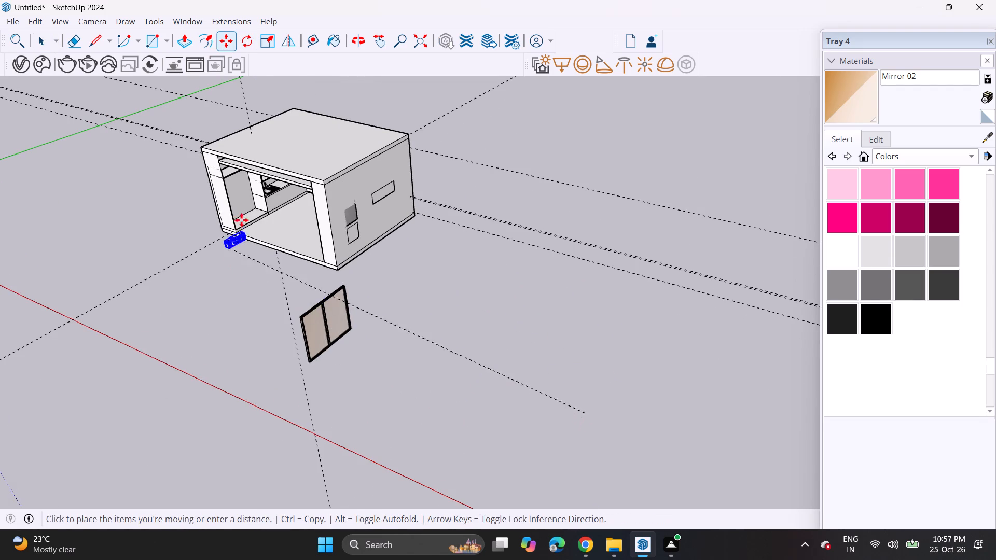
pyautogui.moveTo(260, 191); pyautogui.dragTo(273, 130, button='middle')
pyautogui.scroll(19, 265, 165)
pyautogui.scroll(10, 282, 196)
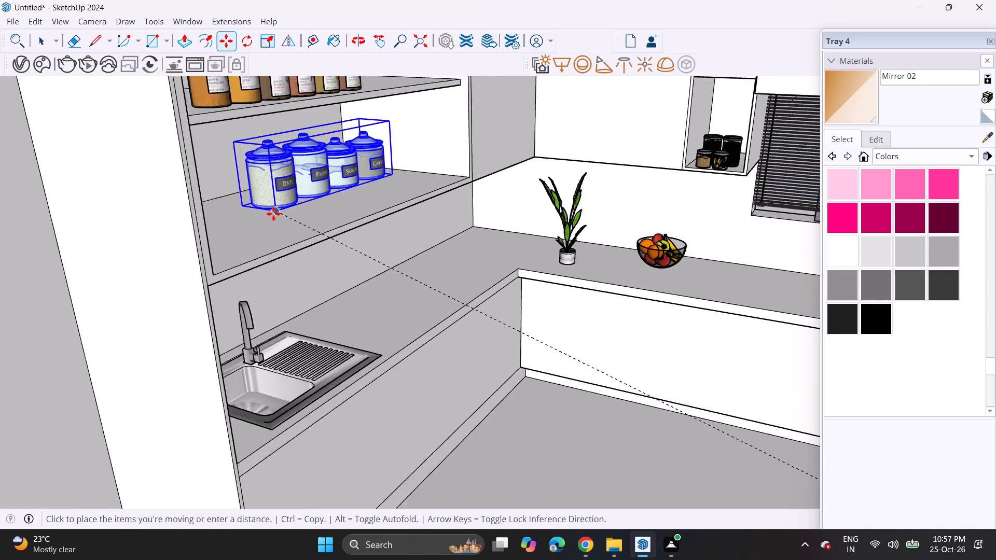
pyautogui.scroll(1, 273, 214)
pyautogui.click(240, 251)
pyautogui.moveTo(275, 241); pyautogui.dragTo(236, 167, button='middle')
pyautogui.scroll(1, 268, 233)
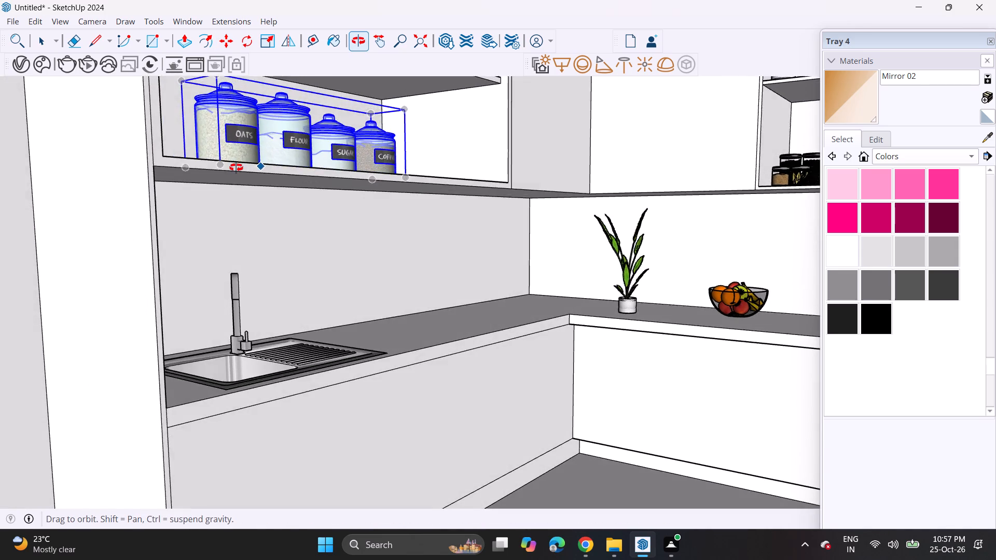
pyautogui.moveTo(236, 167); pyautogui.dragTo(276, 214, button='middle')
pyautogui.scroll(-6, 287, 224)
pyautogui.scroll(1, 287, 227)
pyautogui.scroll(-17, 297, 247)
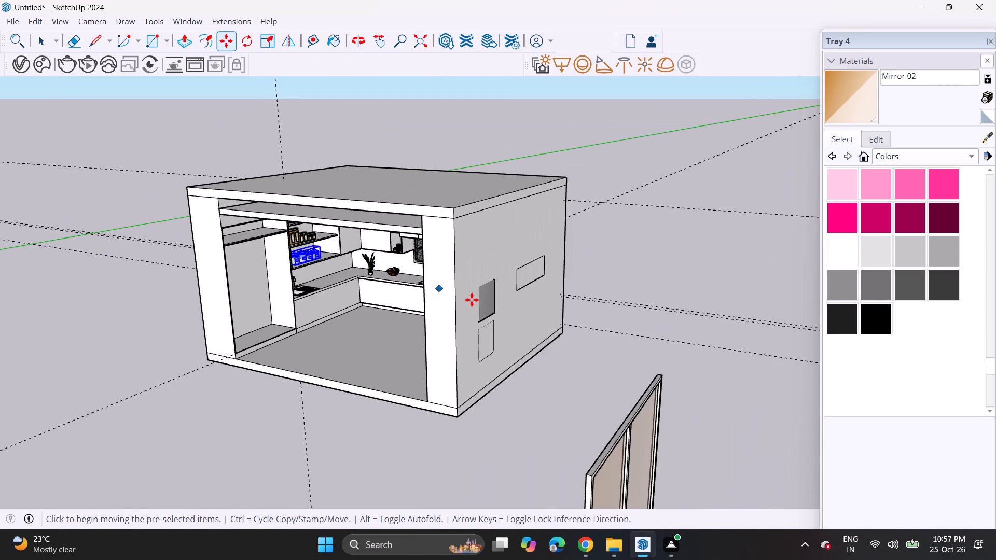
pyautogui.press('space')
pyautogui.click(573, 372)
# Move the two-panel glass door frame by its upper corner from the open ground to the kitchen's front opening.
pyautogui.moveTo(509, 355); pyautogui.dragTo(457, 315, button='middle')
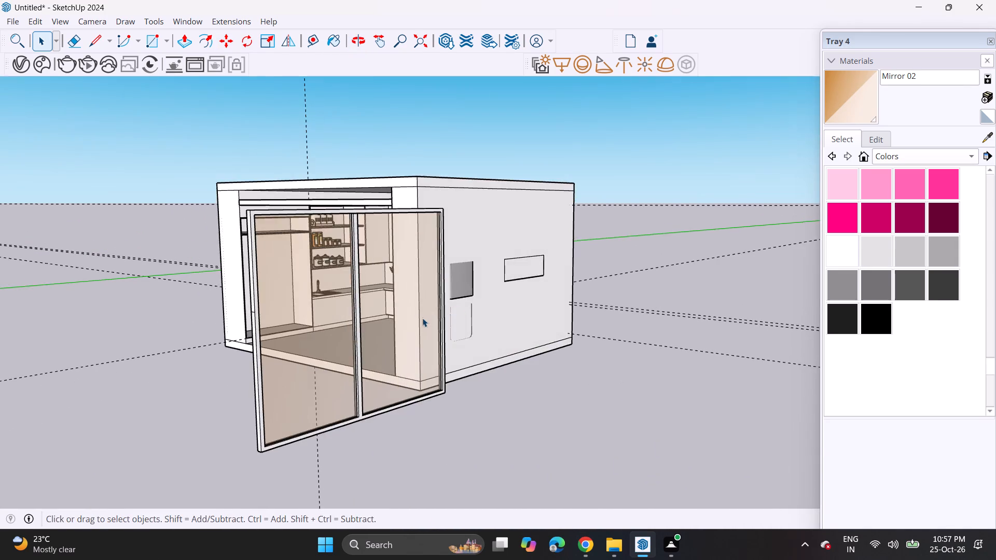
pyautogui.scroll(-6, 418, 318)
pyautogui.scroll(1, 438, 324)
pyautogui.moveTo(438, 324); pyautogui.dragTo(354, 339, button='middle')
pyautogui.click(123, 386)
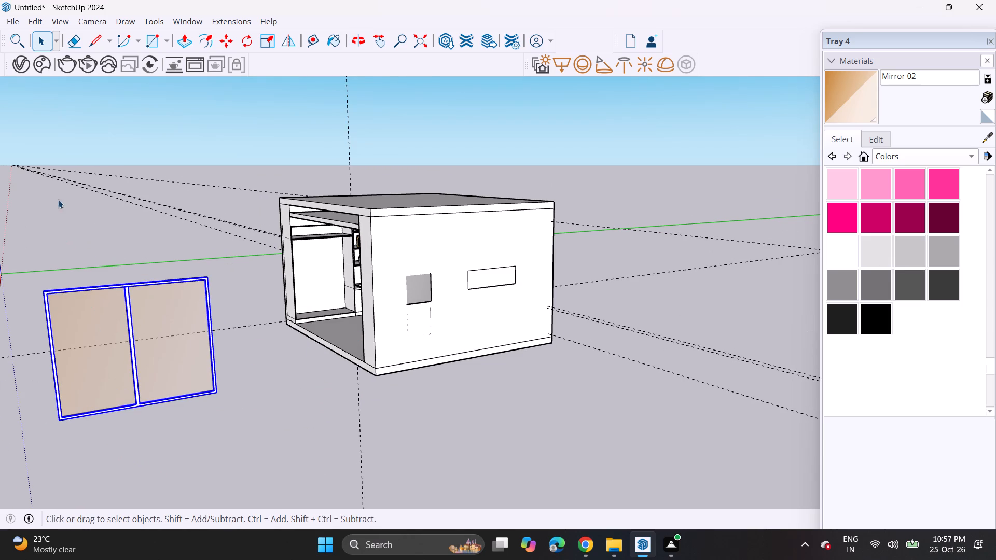
pyautogui.click(228, 38)
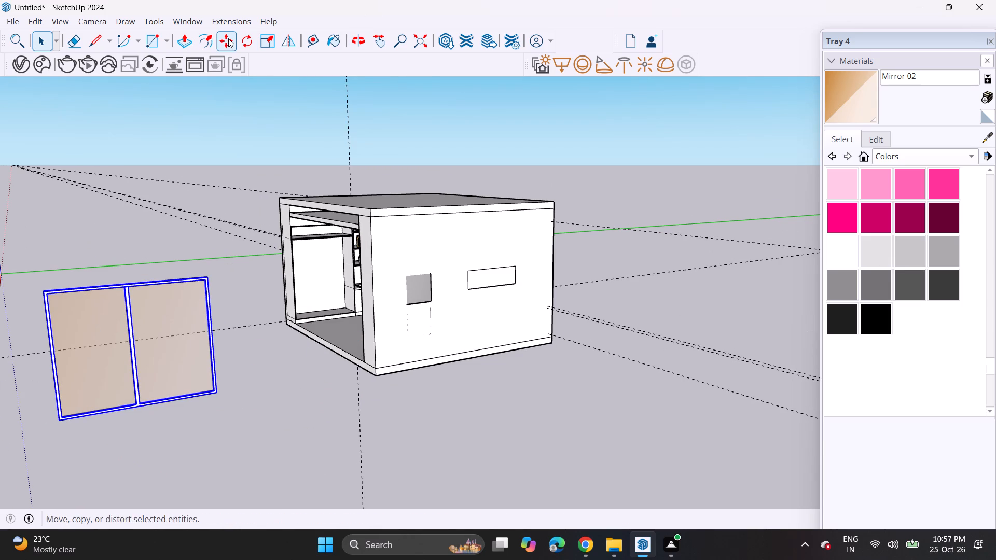
pyautogui.click(38, 291)
pyautogui.moveTo(38, 291); pyautogui.dragTo(119, 289, button='middle')
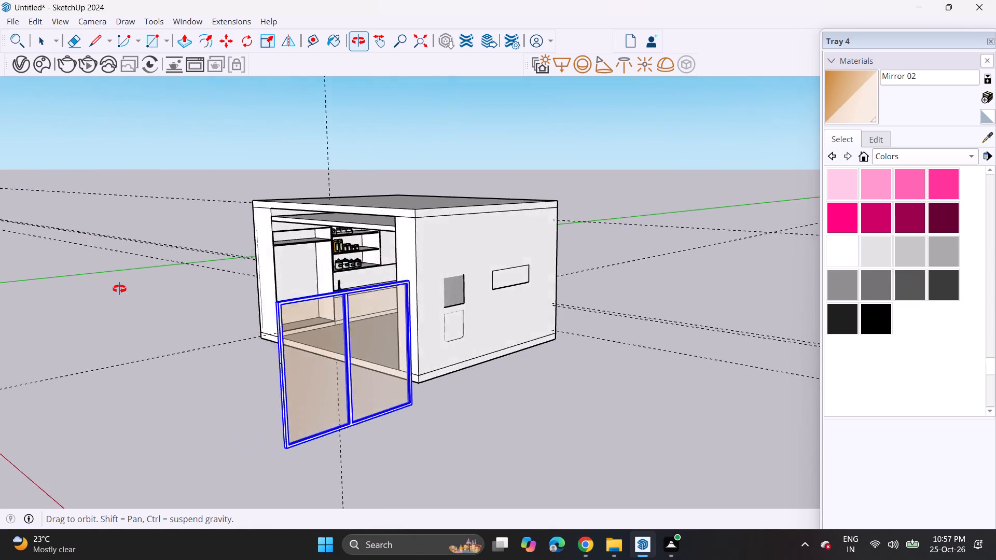
pyautogui.moveTo(119, 289); pyautogui.dragTo(203, 274, button='middle')
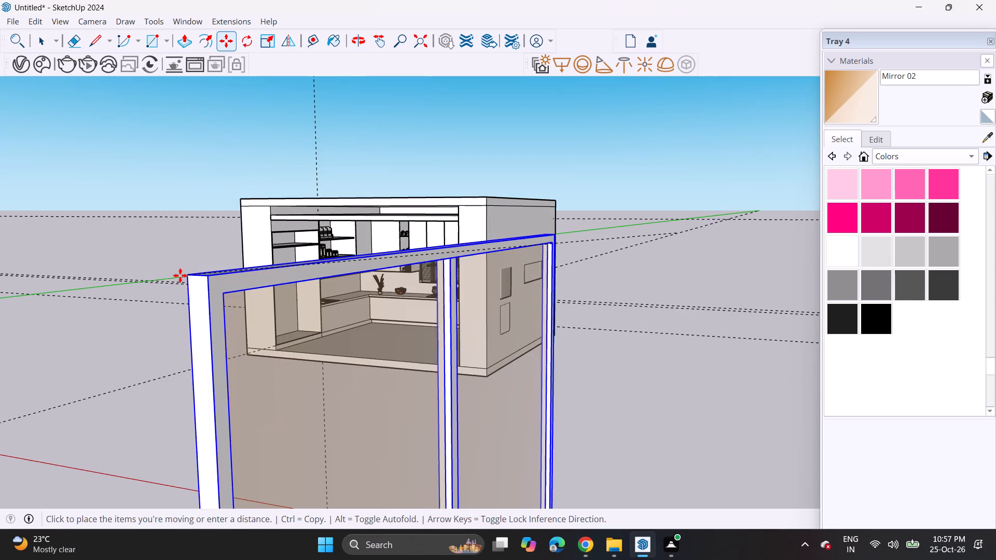
pyautogui.scroll(-3, 179, 271)
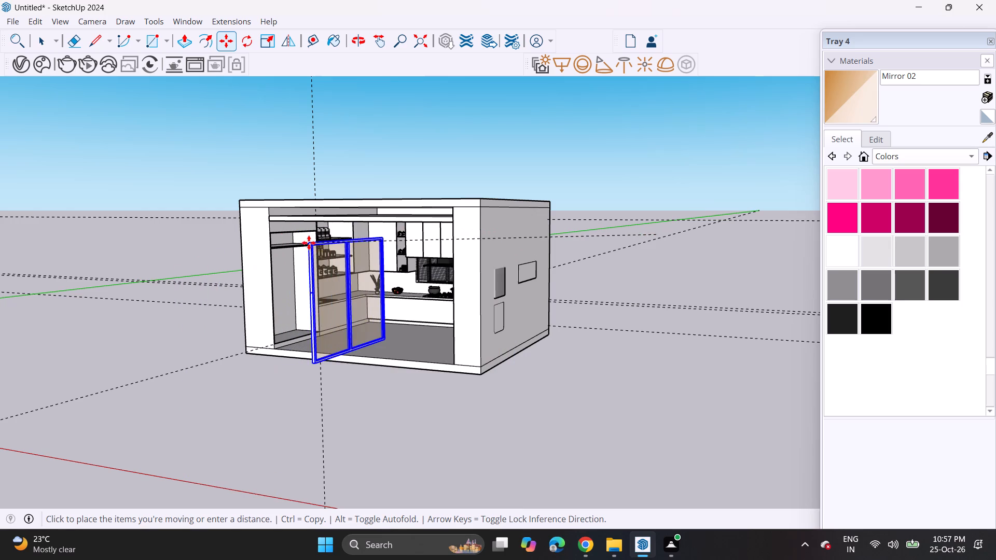
pyautogui.click(321, 231)
pyautogui.scroll(2, 312, 235)
pyautogui.scroll(-1, 312, 235)
pyautogui.scroll(3, 312, 235)
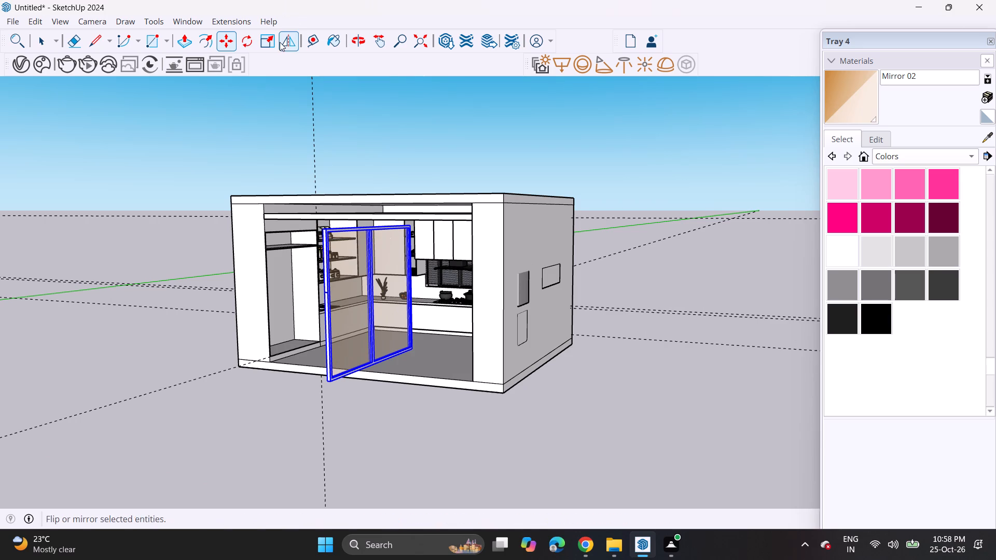
# Move the glass door frame by its upper corner farther into the kitchen, just below the ceiling.
pyautogui.click(221, 41)
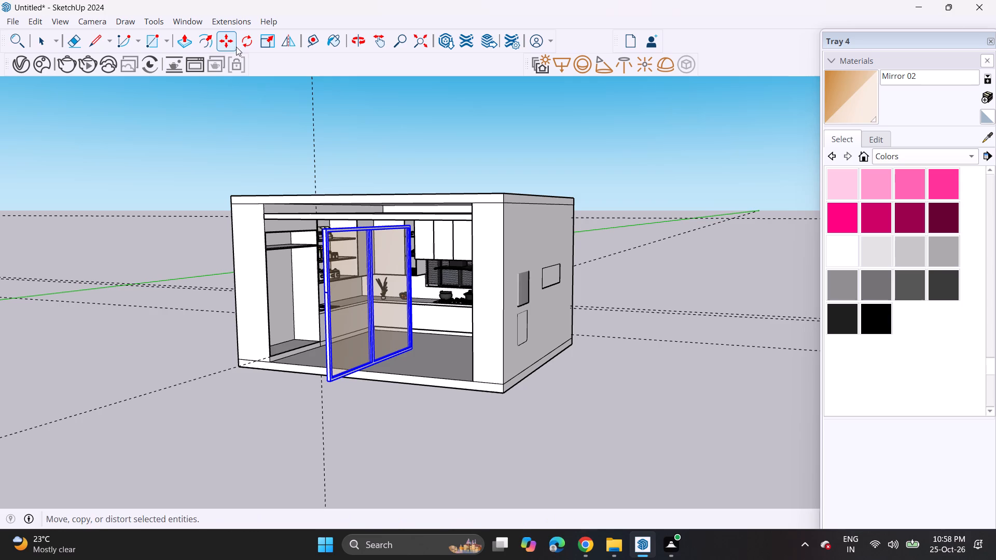
pyautogui.click(324, 231)
pyautogui.moveTo(319, 199); pyautogui.dragTo(439, 173, button='middle')
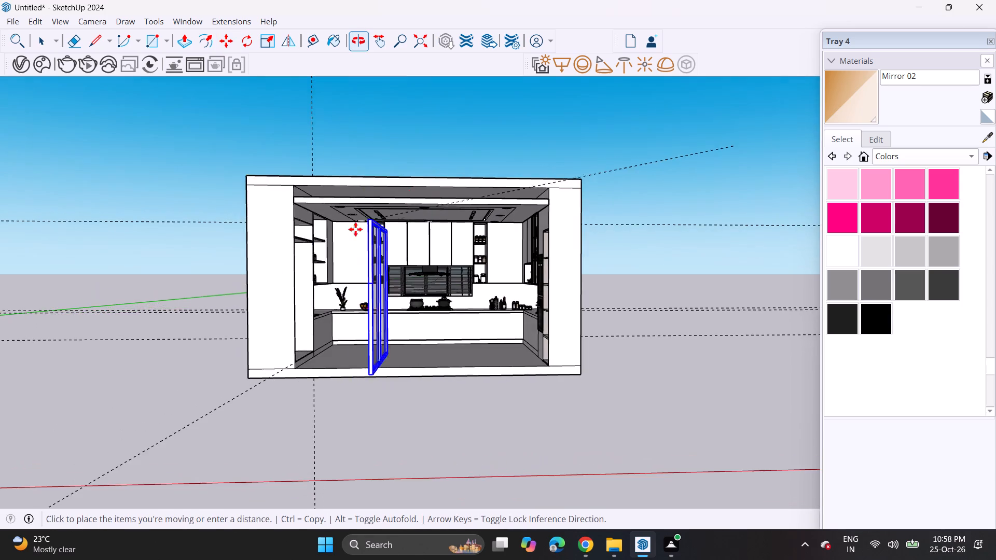
pyautogui.scroll(9, 354, 230)
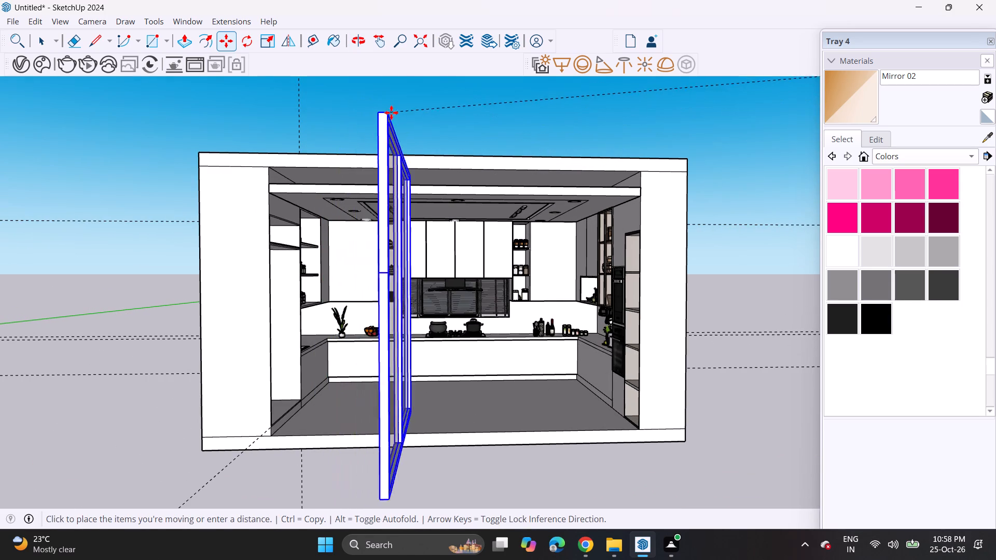
pyautogui.scroll(1, 399, 118)
pyautogui.moveTo(399, 118); pyautogui.dragTo(0, 206, button='middle')
pyautogui.scroll(-7, 489, 149)
pyautogui.scroll(1, 526, 162)
pyautogui.scroll(-2, 528, 162)
pyautogui.scroll(1, 530, 163)
pyautogui.scroll(-1, 595, 146)
pyautogui.moveTo(596, 146); pyautogui.dragTo(473, 148, button='middle')
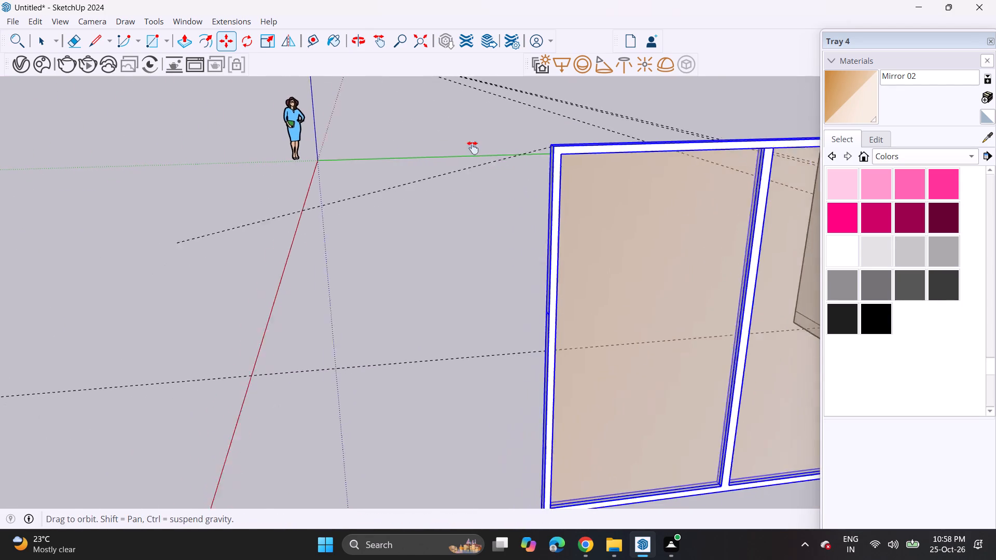
pyautogui.moveTo(473, 148); pyautogui.dragTo(0, 94, button='middle')
pyautogui.keyDown('shift'); pyautogui.scroll(1, 5, 139); pyautogui.keyUp('shift')
pyautogui.scroll(-6, 763, 53)
pyautogui.keyDown('shift'); pyautogui.moveTo(657, 115); pyautogui.dragTo(153, 38, button='middle'); pyautogui.keyUp('shift')
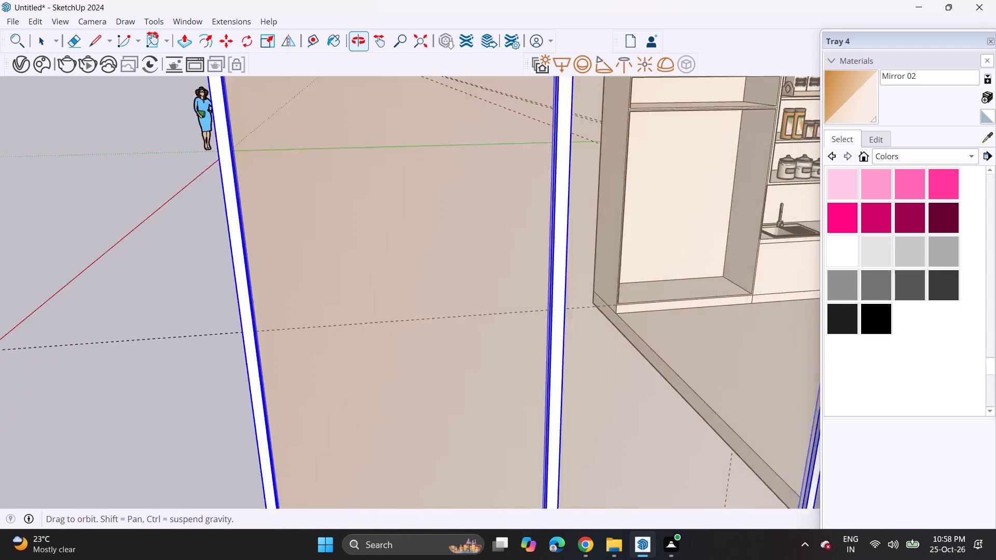
pyautogui.keyDown('shift'); pyautogui.moveTo(153, 38); pyautogui.dragTo(56, 37, button='middle'); pyautogui.keyUp('shift')
pyautogui.keyDown('shift'); pyautogui.scroll(2, 47, 38); pyautogui.keyUp('shift')
pyautogui.scroll(-7, 47, 38)
pyautogui.scroll(-5, 144, 58)
pyautogui.scroll(1, 155, 64)
pyautogui.scroll(-9, 333, 132)
pyautogui.scroll(1, 333, 132)
pyautogui.scroll(-3, 333, 132)
pyautogui.scroll(1, 333, 132)
pyautogui.scroll(-5, 333, 132)
pyautogui.moveTo(335, 132); pyautogui.dragTo(616, 104, button='middle')
pyautogui.scroll(5, 463, 105)
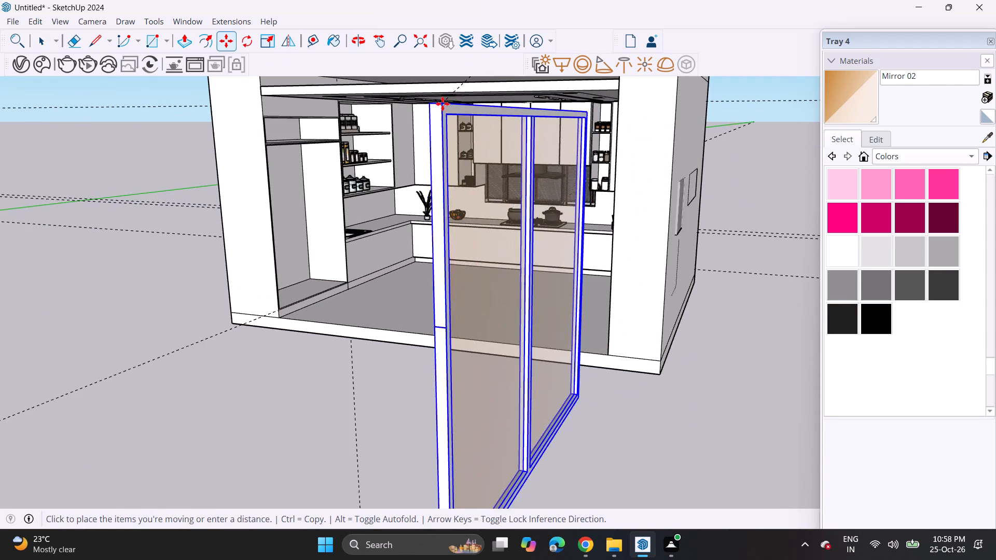
pyautogui.moveTo(381, 113); pyautogui.dragTo(672, 108, button='middle')
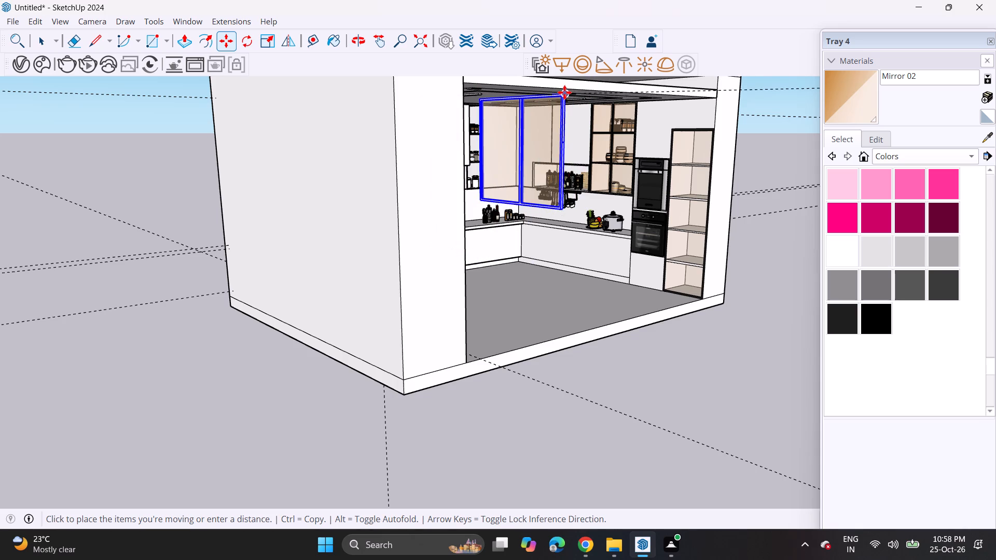
pyautogui.click(564, 92)
pyautogui.moveTo(598, 123); pyautogui.dragTo(285, 83, button='middle')
pyautogui.scroll(-1, 305, 82)
pyautogui.scroll(4, 347, 71)
pyautogui.scroll(-1, 362, 73)
pyautogui.scroll(3, 411, 102)
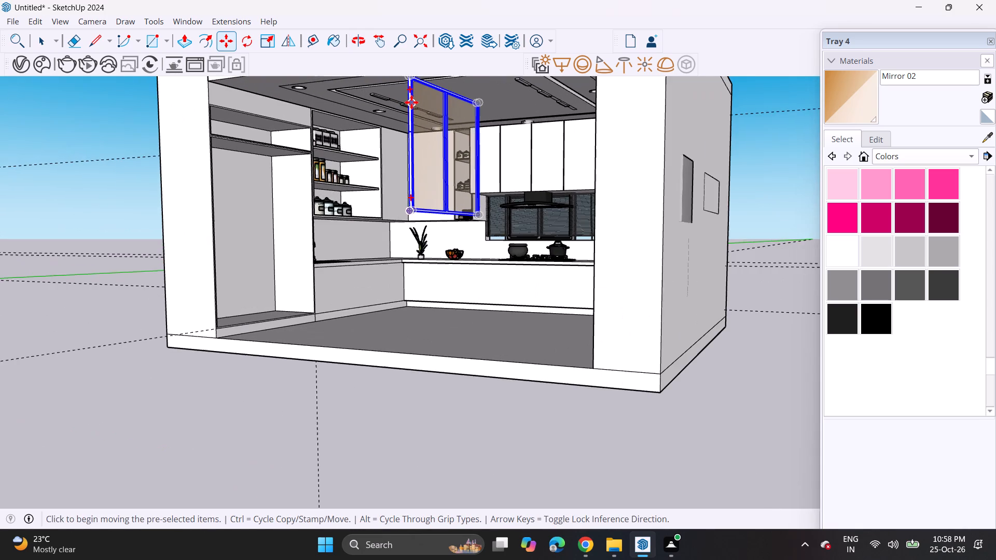
# Move the glass door frame onto the front of the jar shelves, matching its upper corner to the shelf unit's corner.
pyautogui.keyDown('shift'); pyautogui.moveTo(404, 88); pyautogui.dragTo(420, 136, button='middle'); pyautogui.keyUp('shift')
pyautogui.moveTo(426, 134); pyautogui.dragTo(424, 64, button='middle')
pyautogui.scroll(8, 429, 91)
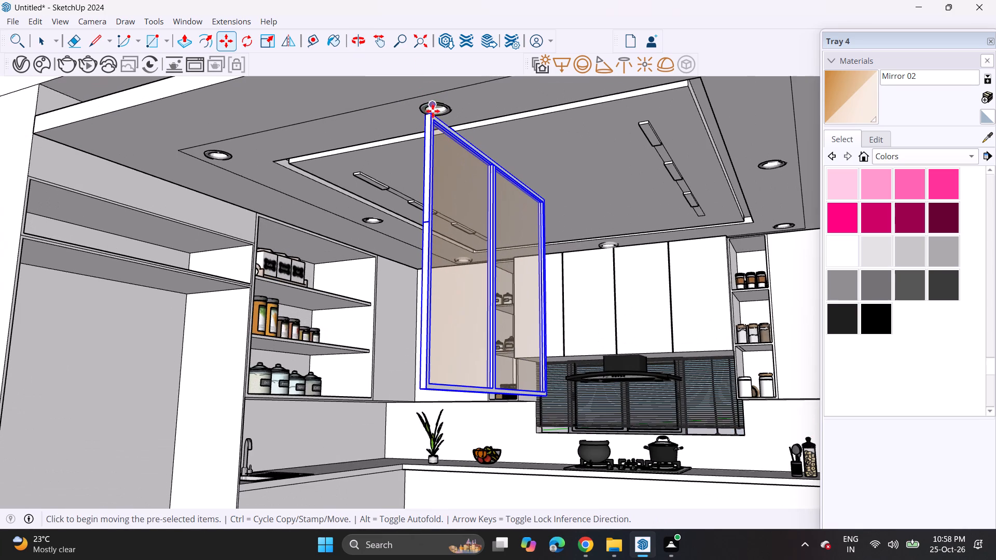
pyautogui.click(426, 115)
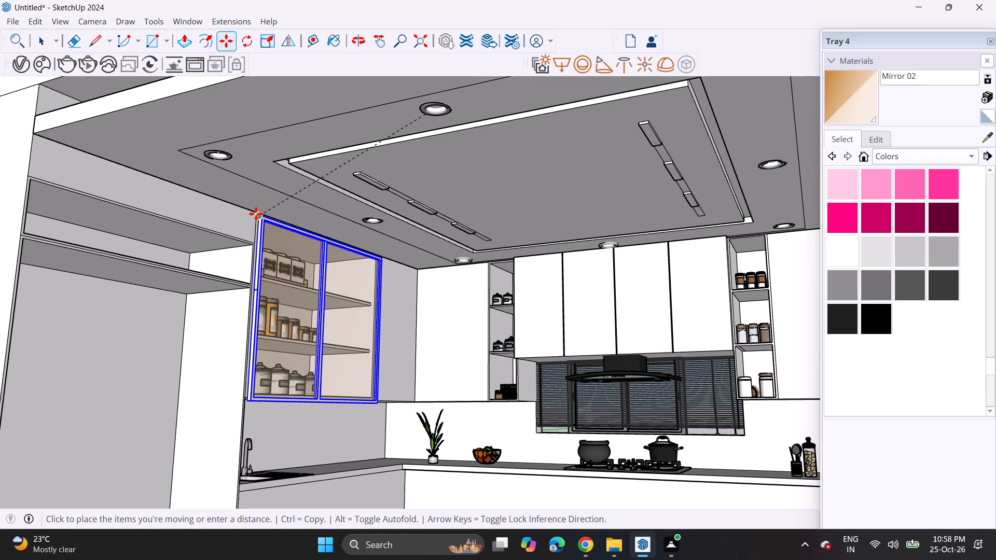
pyautogui.click(256, 214)
pyautogui.scroll(8, 259, 213)
pyautogui.scroll(-1, 259, 213)
pyautogui.scroll(9, 259, 213)
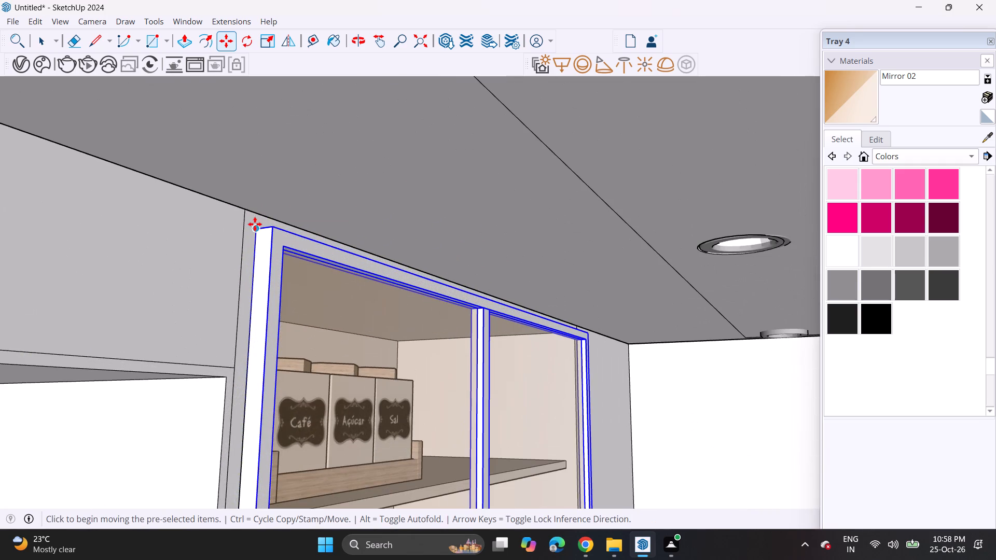
pyautogui.click(255, 224)
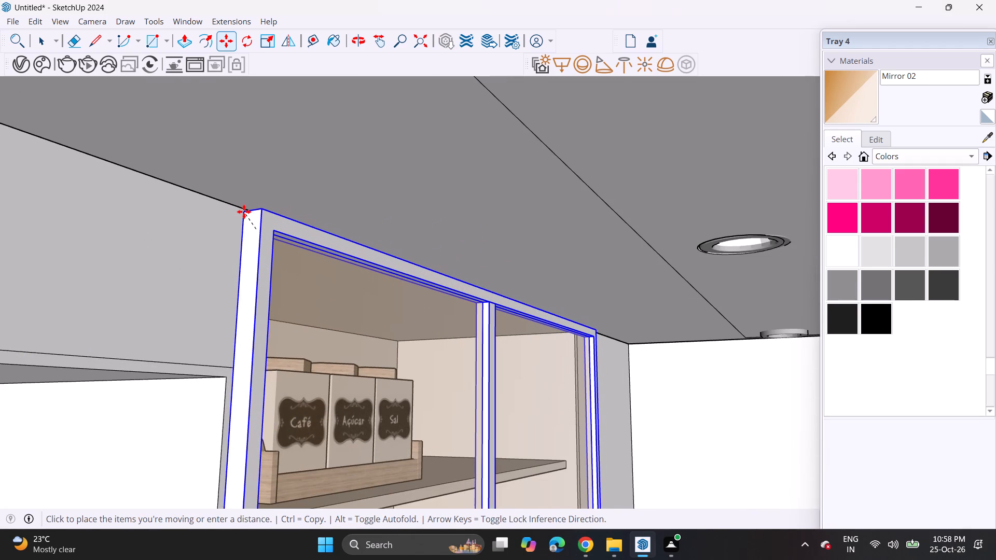
pyautogui.click(244, 212)
# Shift the glass door frame along the green axis so its upper corner meets the shelf unit's front corner at the ceiling.
pyautogui.moveTo(244, 212); pyautogui.dragTo(390, 262, button='middle')
pyautogui.scroll(7, 356, 232)
pyautogui.click(343, 244)
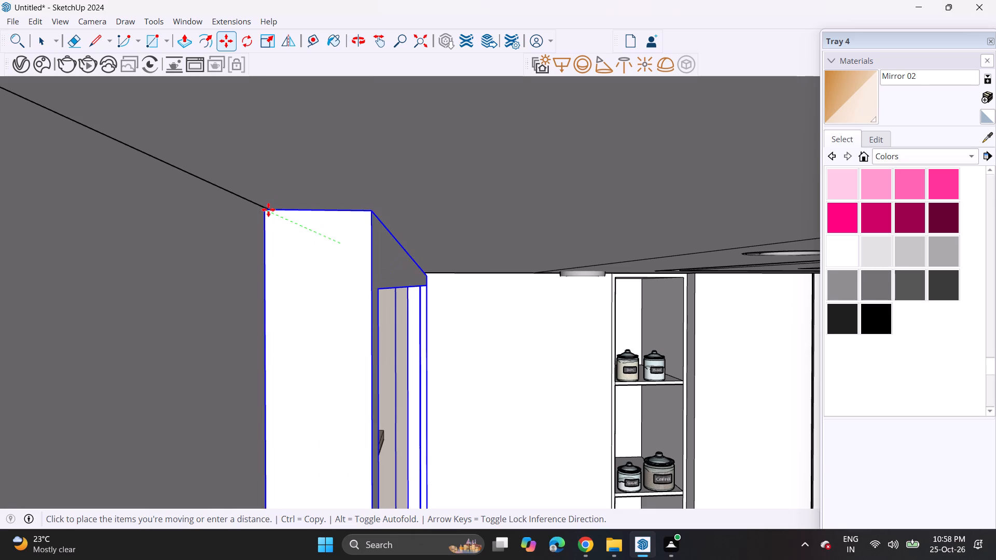
pyautogui.click(270, 206)
pyautogui.scroll(1, 327, 248)
pyautogui.moveTo(327, 248); pyautogui.dragTo(159, 212, button='middle')
pyautogui.scroll(-4, 154, 212)
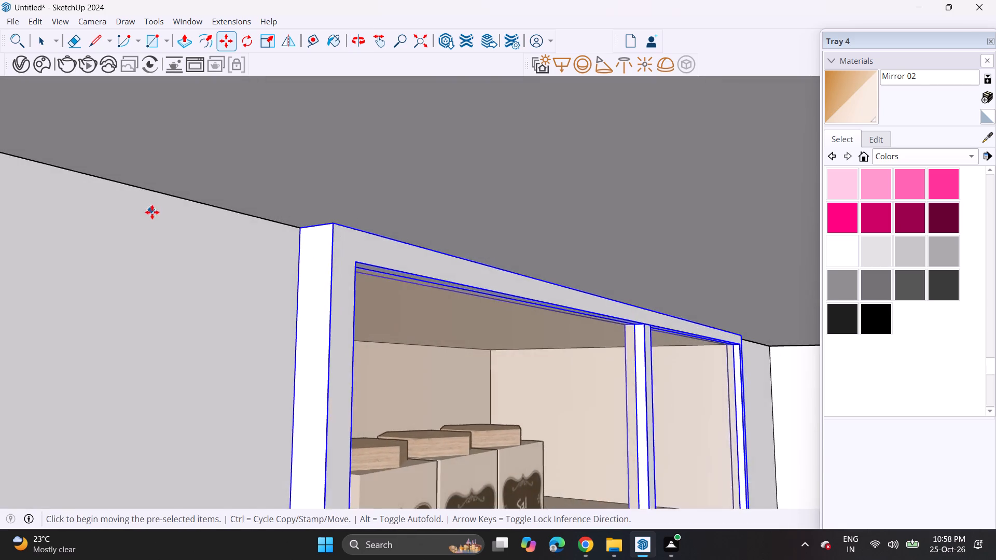
pyautogui.scroll(-13, 152, 212)
pyautogui.scroll(1, 141, 282)
pyautogui.scroll(-1, 141, 282)
pyautogui.keyDown('shift'); pyautogui.moveTo(157, 305); pyautogui.dragTo(241, 240, button='middle'); pyautogui.keyUp('shift')
pyautogui.scroll(1, 242, 239)
pyautogui.scroll(-4, 243, 224)
pyautogui.scroll(1, 243, 224)
pyautogui.scroll(-10, 243, 224)
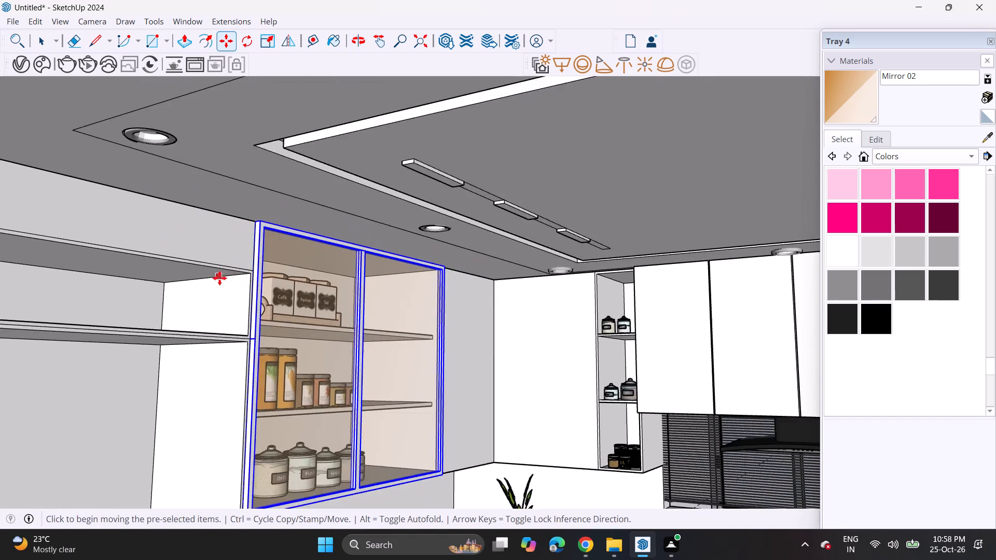
pyautogui.scroll(-13, 219, 278)
pyautogui.scroll(1, 160, 345)
pyautogui.moveTo(160, 345); pyautogui.dragTo(272, 322, button='middle')
pyautogui.moveTo(272, 322); pyautogui.dragTo(348, 337, button='middle')
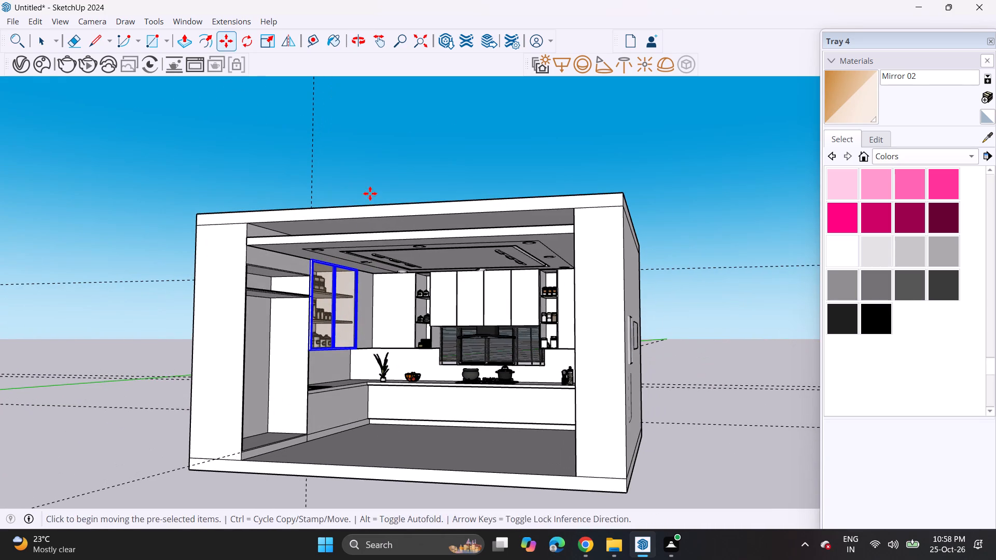
pyautogui.press('space')
pyautogui.click(370, 185)
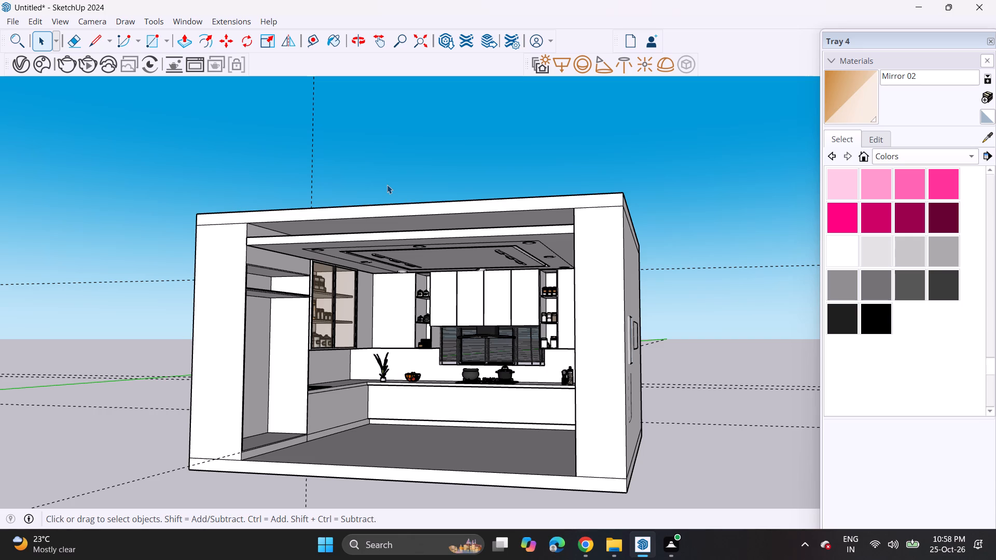
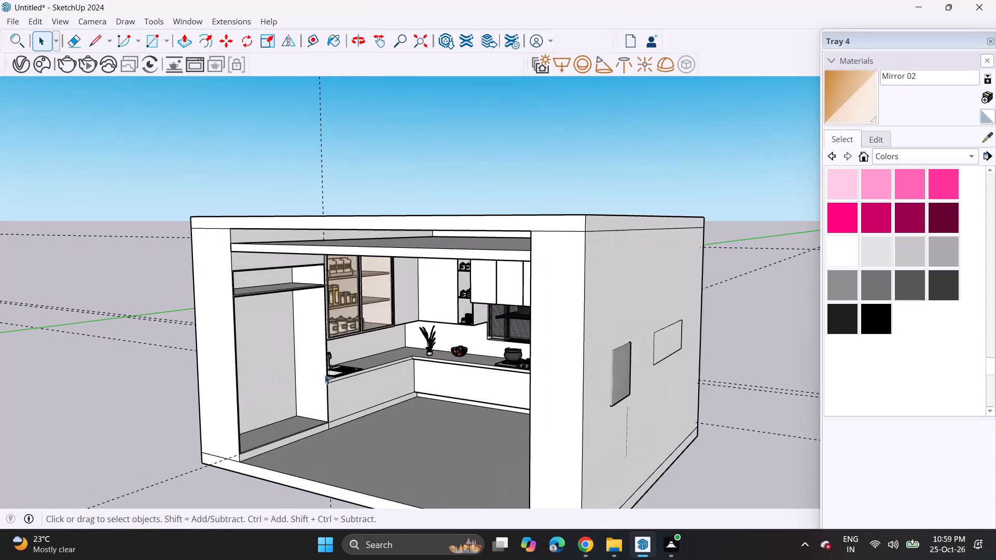
# Inspect the glass-doored jar shelves, the sink counter and the empty tall niche beside them.
pyautogui.keyDown('shift'); pyautogui.moveTo(325, 375); pyautogui.dragTo(458, 301, button='middle'); pyautogui.keyUp('shift')
pyautogui.moveTo(445, 295); pyautogui.dragTo(420, 295, button='middle')
pyautogui.scroll(4, 567, 293)
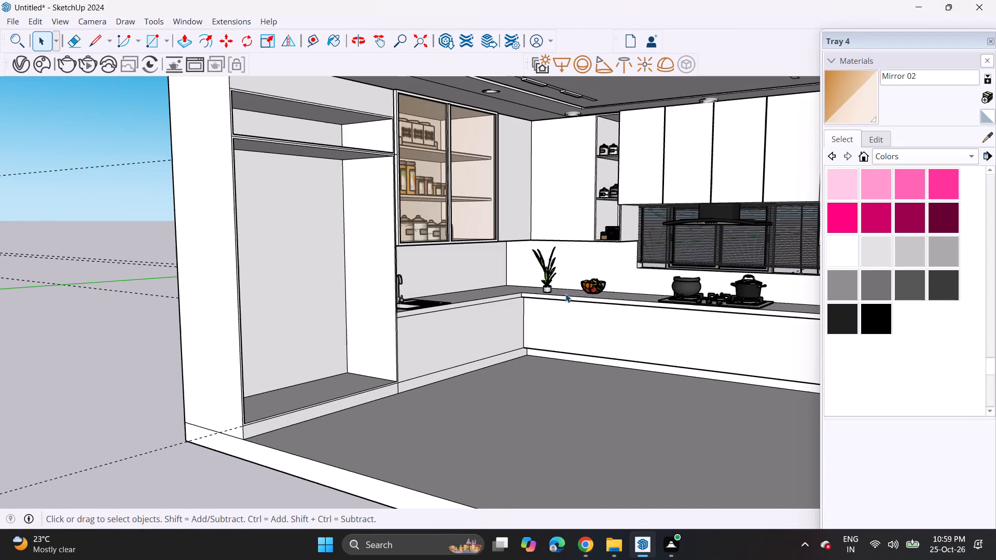
pyautogui.scroll(5, 546, 293)
pyautogui.moveTo(546, 293); pyautogui.dragTo(588, 306, button='middle')
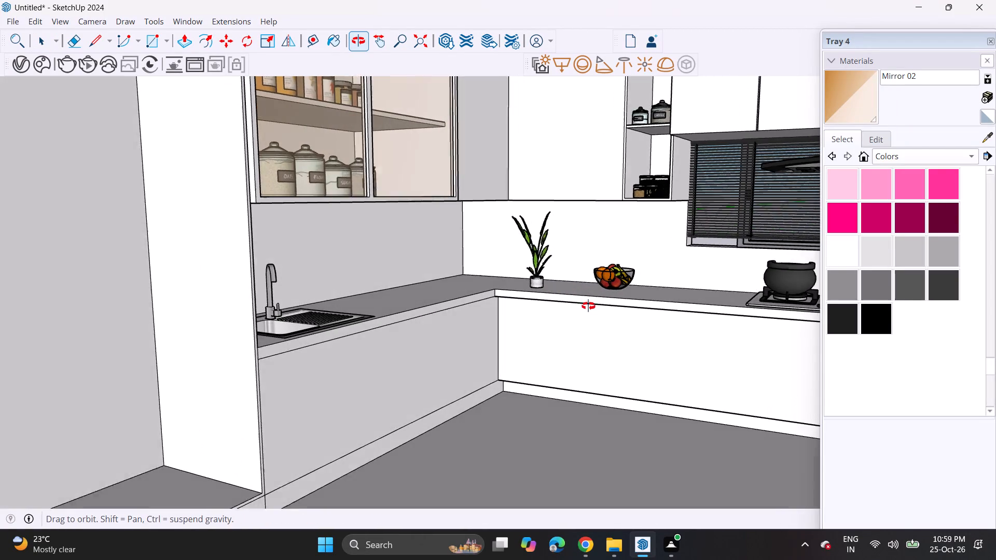
pyautogui.moveTo(588, 306); pyautogui.dragTo(489, 300, button='middle')
pyautogui.scroll(1, 481, 300)
pyautogui.scroll(-7, 465, 302)
pyautogui.keyDown('shift'); pyautogui.moveTo(442, 323); pyautogui.dragTo(587, 331, button='middle'); pyautogui.keyUp('shift')
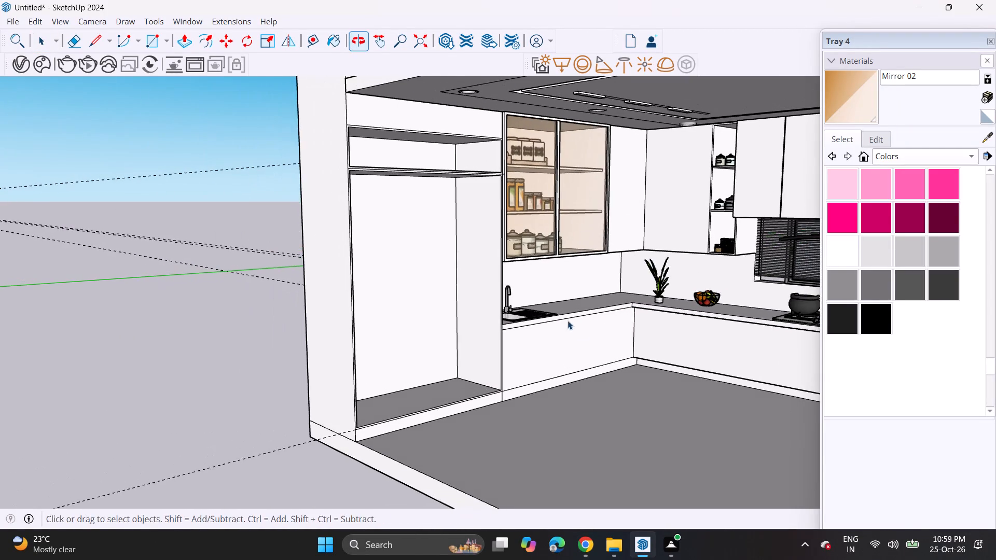
pyautogui.moveTo(509, 300); pyautogui.dragTo(467, 300, button='middle')
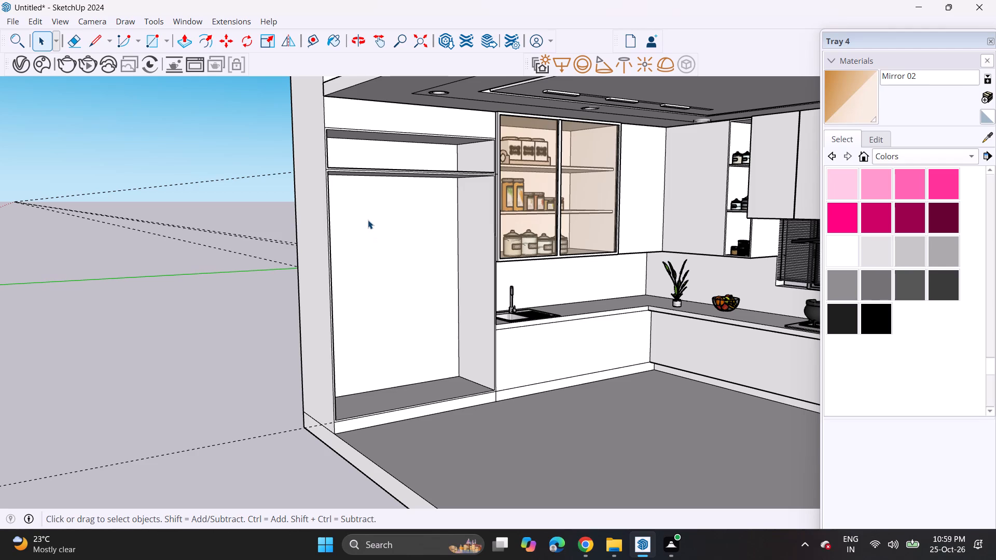
pyautogui.moveTo(384, 256); pyautogui.dragTo(517, 234, button='middle')
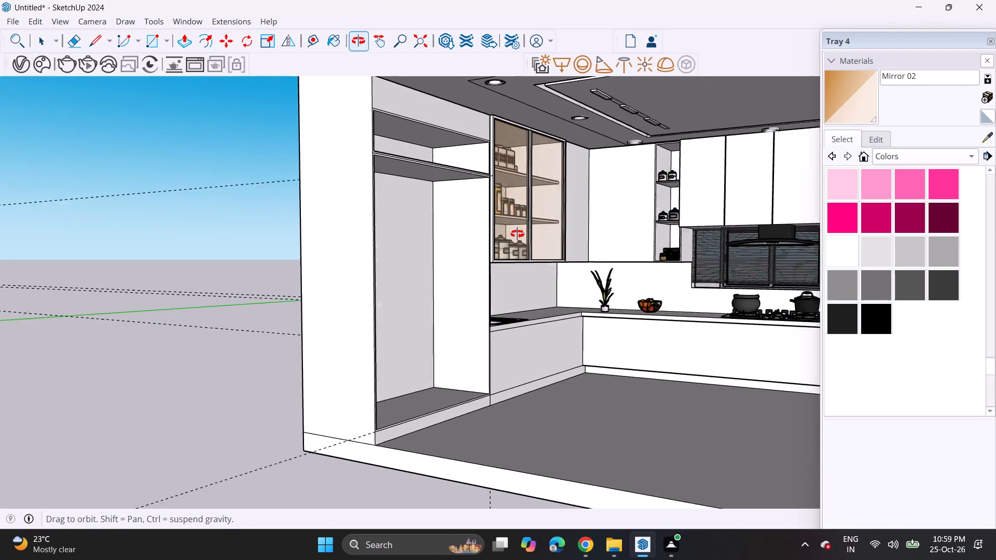
pyautogui.moveTo(517, 234); pyautogui.dragTo(366, 274, button='middle')
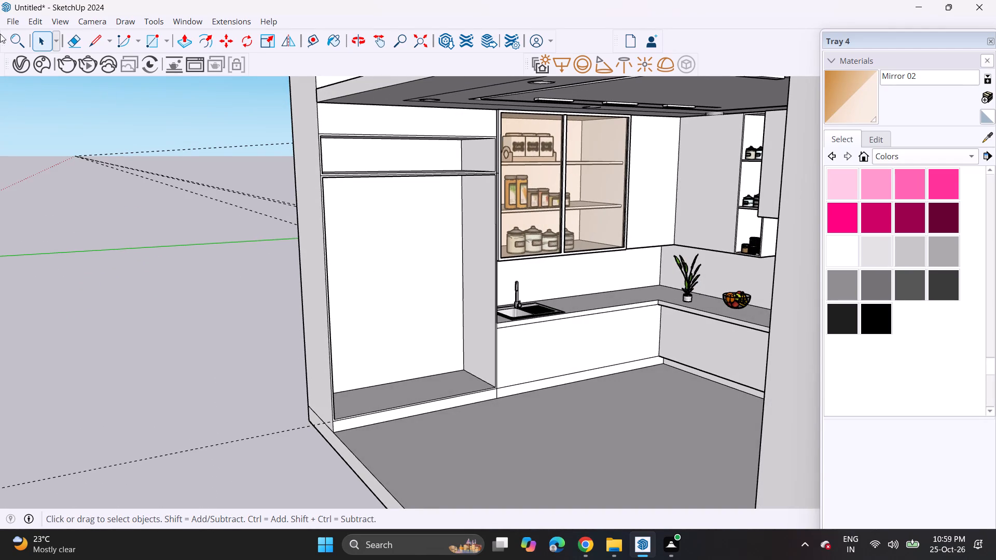
# Import the B36CD50SNS_tradeCAD refrigerator model from Downloads and place it on the kitchen floor by the tall niche.
pyautogui.click(9, 21)
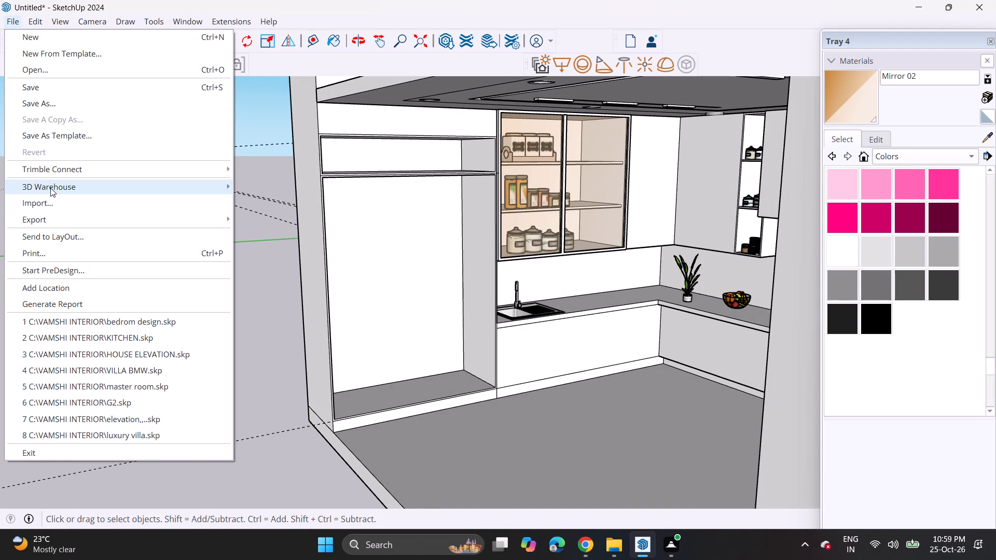
pyautogui.click(46, 211)
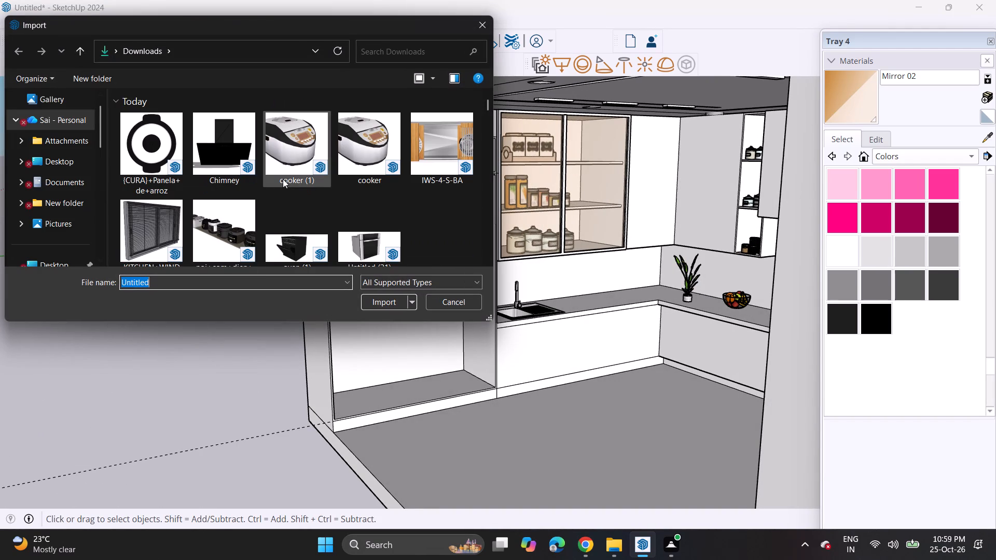
pyautogui.scroll(-4, 283, 179)
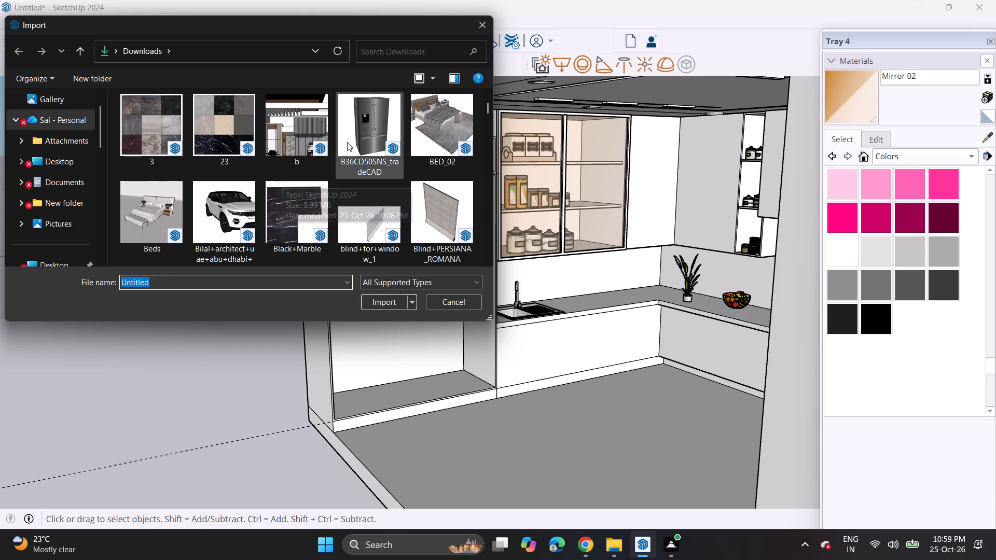
pyautogui.click(347, 142)
pyautogui.click(377, 301)
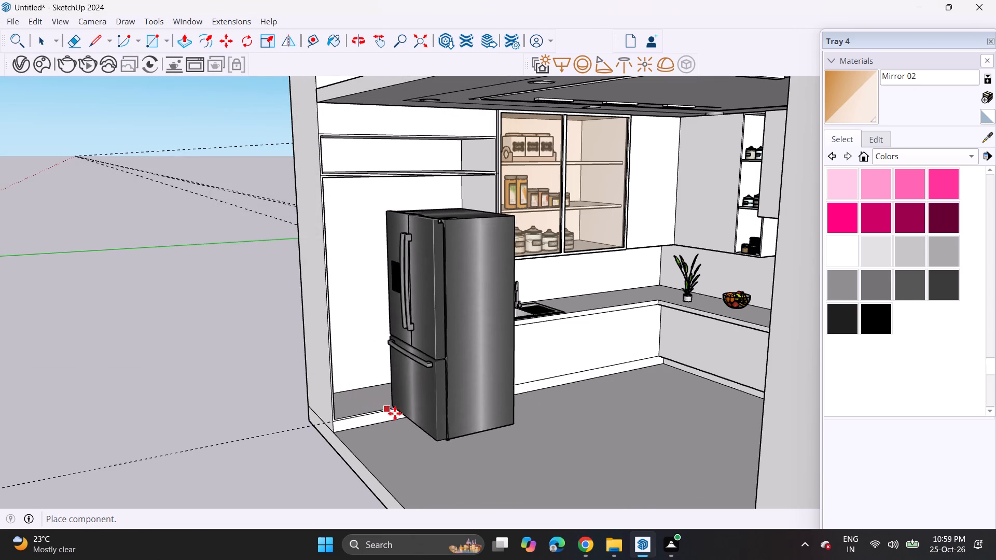
pyautogui.click(423, 415)
# Rotate the refrigerator a quarter turn in the horizontal plane so its doors face the kitchen interior.
pyautogui.moveTo(387, 379); pyautogui.dragTo(579, 434, button='middle')
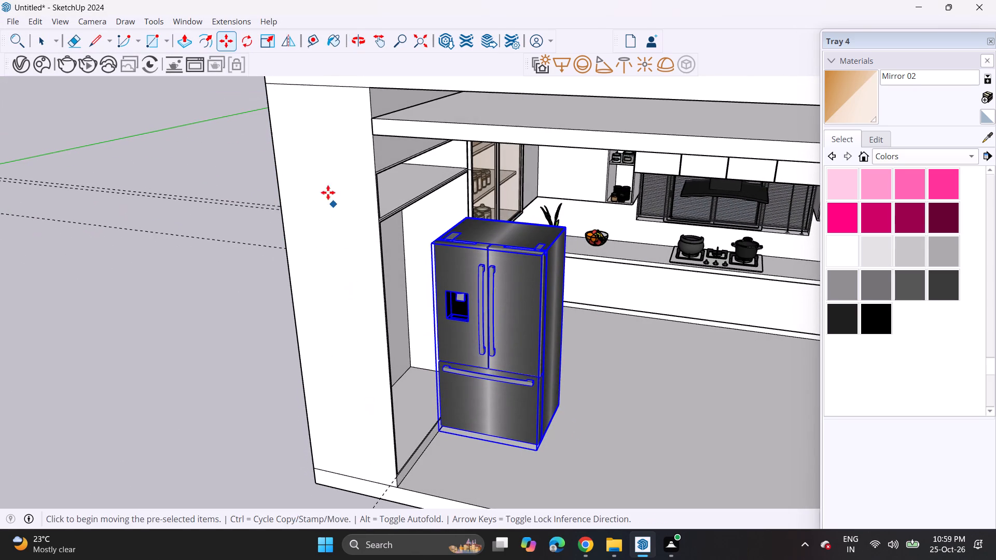
pyautogui.click(250, 41)
pyautogui.click(585, 453)
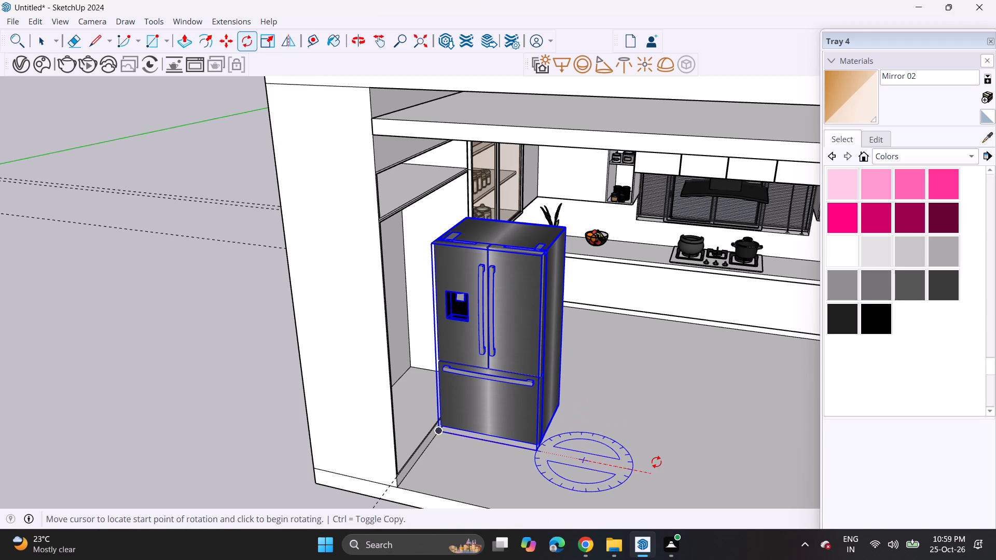
pyautogui.click(656, 462)
pyautogui.click(610, 397)
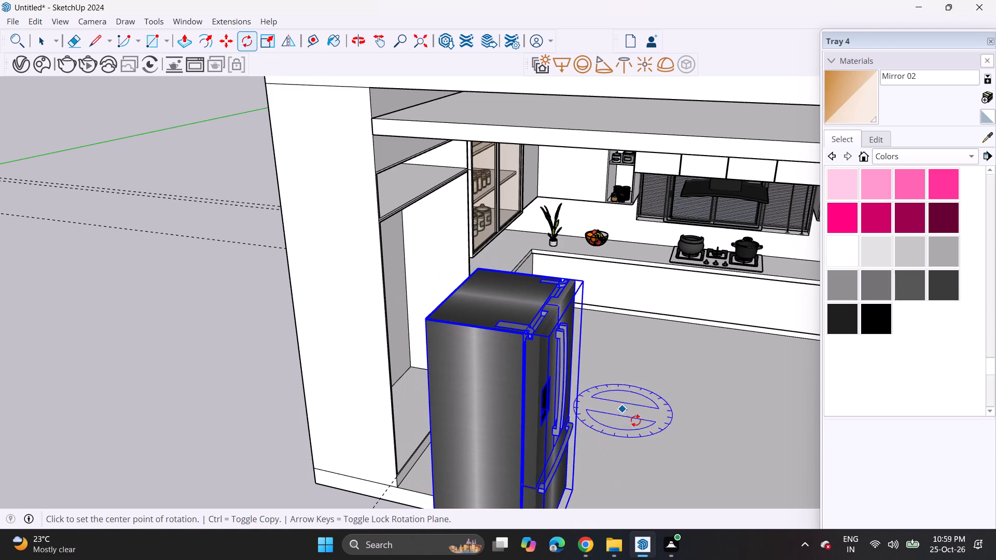
# Move the refrigerator by its lower front corner to the tall niche's lower front corner nearest the kitchen opening.
pyautogui.moveTo(643, 428); pyautogui.dragTo(448, 376, button='middle')
pyautogui.click(223, 46)
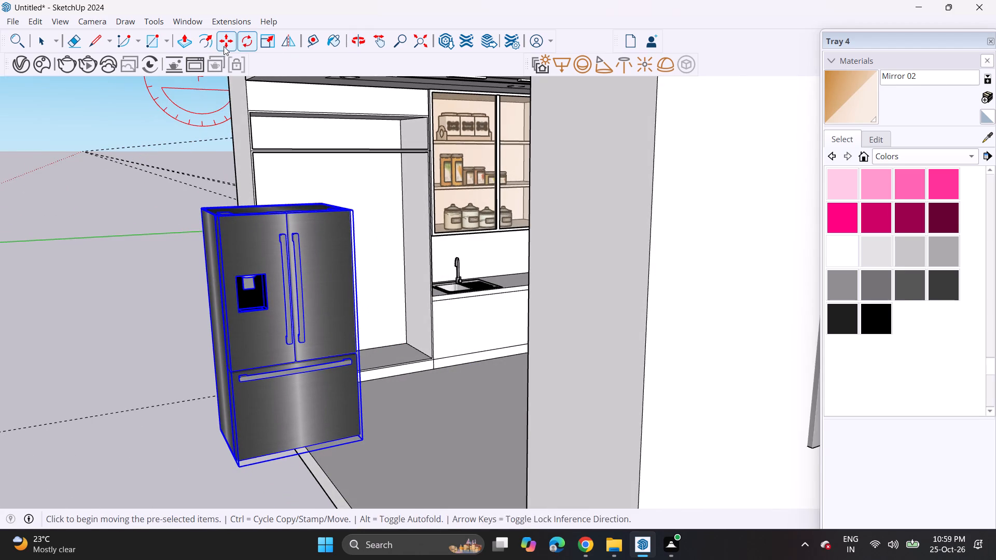
pyautogui.click(241, 467)
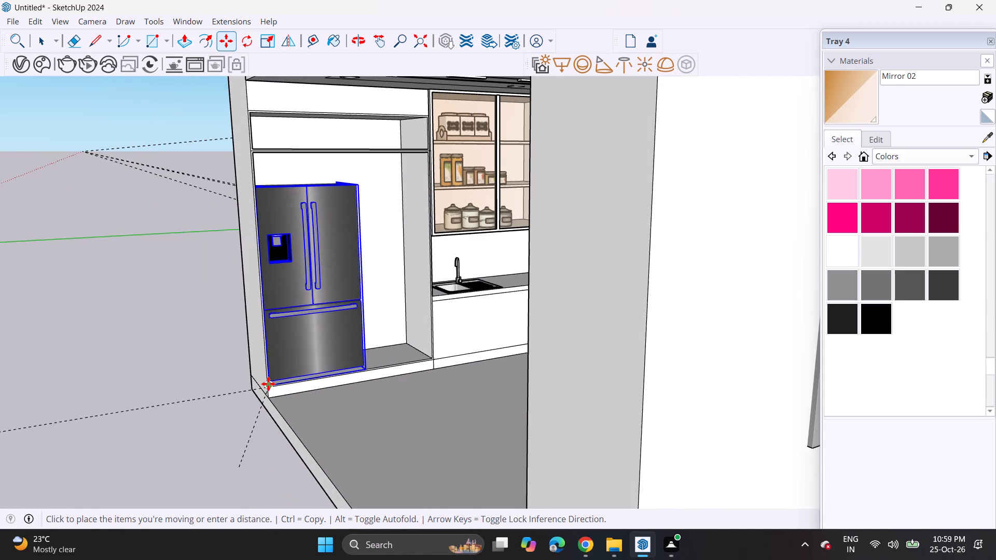
pyautogui.click(276, 387)
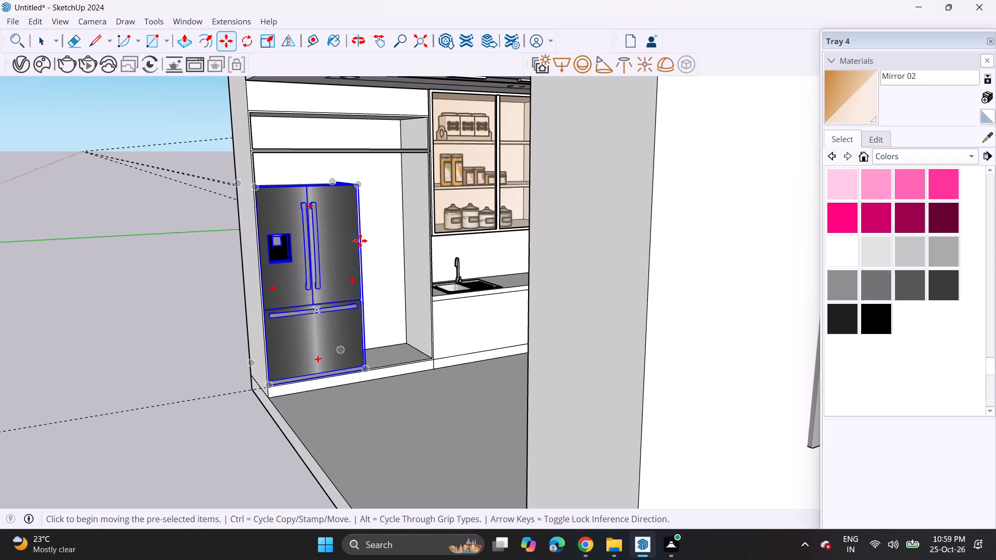
# Scale the refrigerator up uniformly from its upper corner until its top reaches the niche's lower shelf.
pyautogui.click(266, 44)
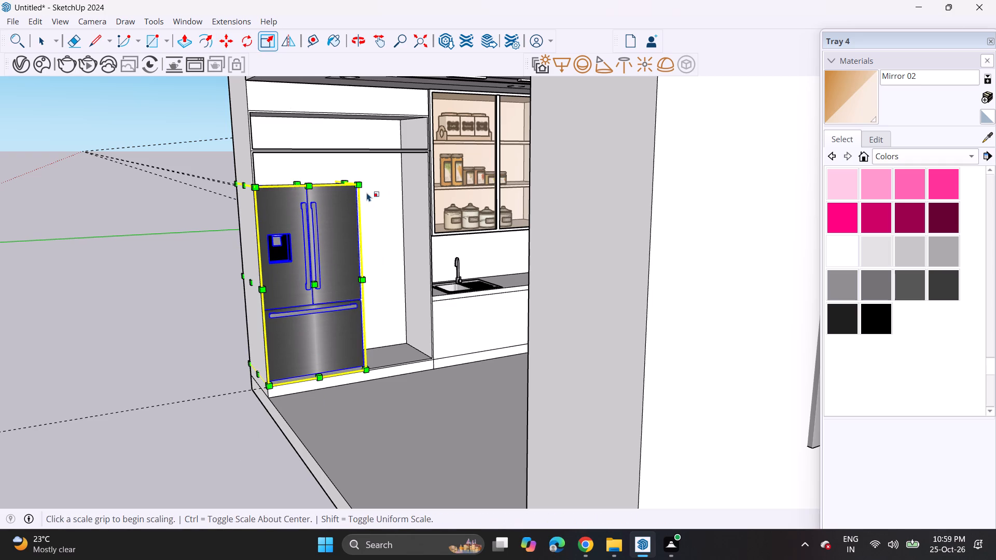
pyautogui.click(358, 183)
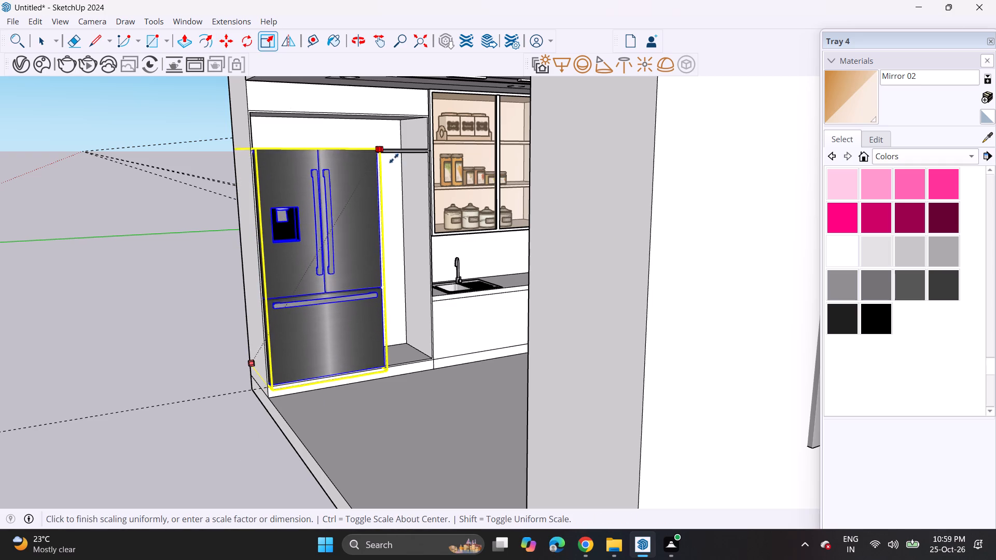
pyautogui.click(388, 160)
# Stretch the refrigerator's width until its side meets the niche's panel next to the sink counter, and deselect it.
pyautogui.moveTo(400, 204); pyautogui.dragTo(381, 218, button='middle')
pyautogui.scroll(8, 379, 229)
pyautogui.moveTo(395, 249); pyautogui.dragTo(265, 274, button='middle')
pyautogui.scroll(1, 305, 274)
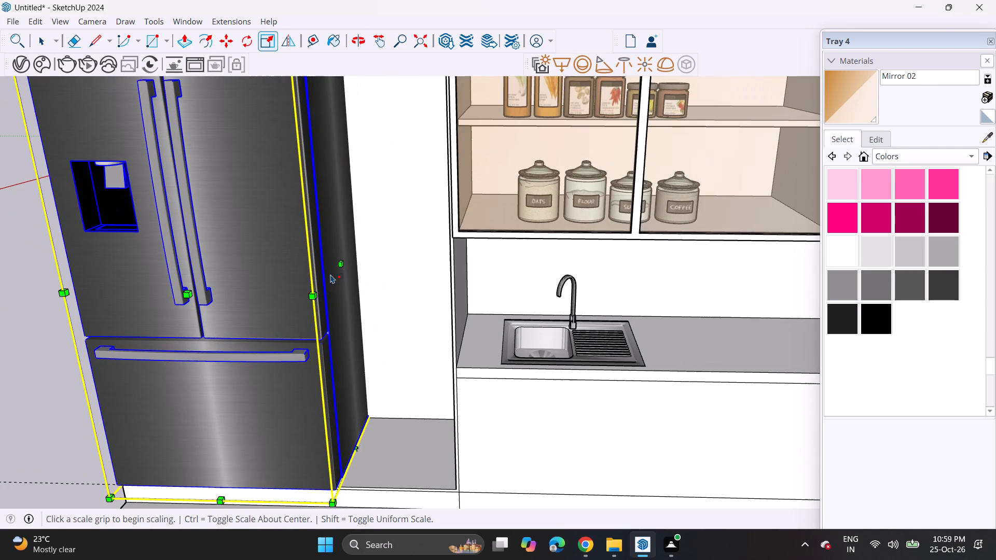
pyautogui.click(338, 268)
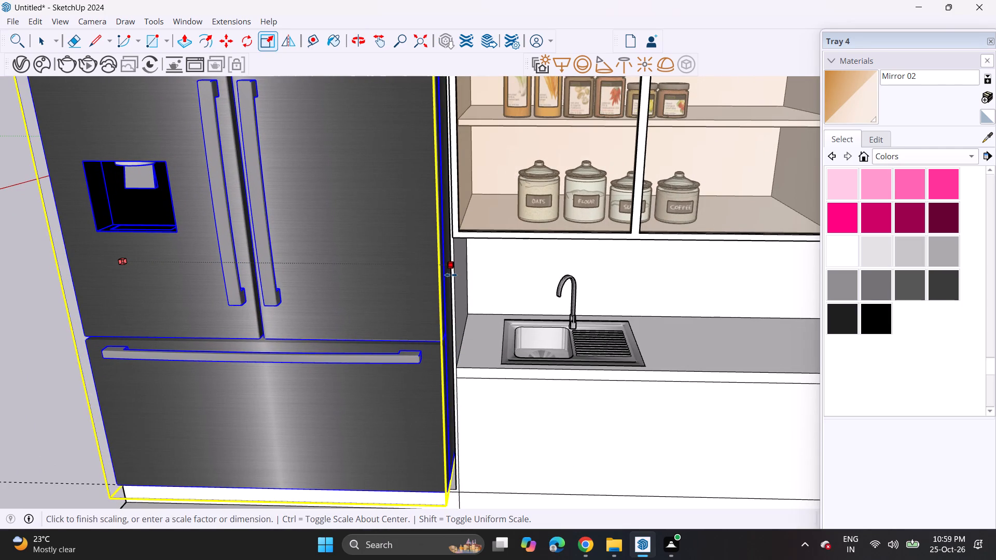
pyautogui.click(451, 275)
pyautogui.moveTo(381, 269); pyautogui.dragTo(582, 206, button='middle')
pyautogui.scroll(1, 596, 206)
pyautogui.scroll(-7, 557, 197)
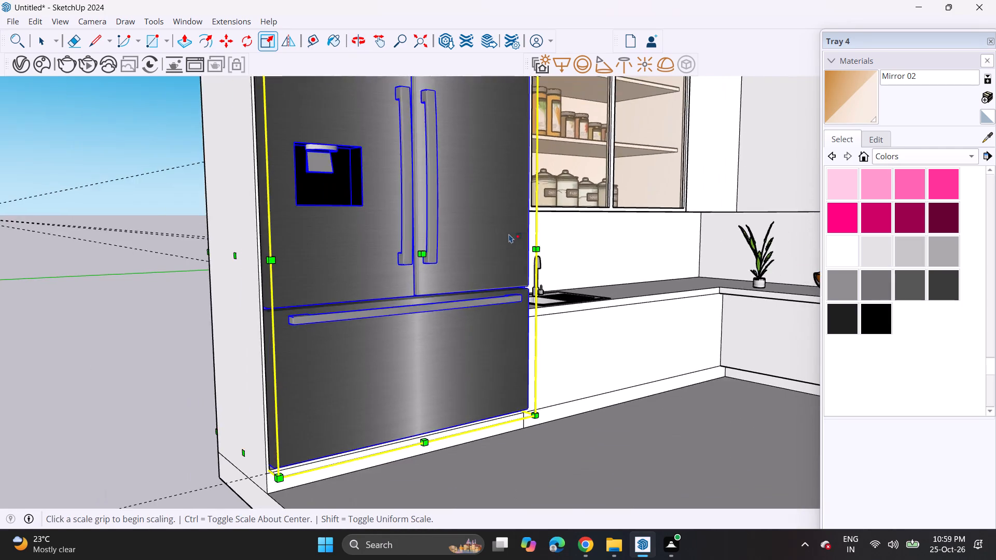
pyautogui.scroll(1, 507, 236)
pyautogui.scroll(-11, 509, 234)
pyautogui.press('space')
pyautogui.click(299, 214)
# Scale the refrigerator narrower from its outer-wall side, keeping the sink-side edge in place, and deselect it.
pyautogui.moveTo(347, 234); pyautogui.dragTo(358, 242, button='middle')
pyautogui.scroll(1, 403, 256)
pyautogui.scroll(-1, 475, 257)
pyautogui.moveTo(366, 266); pyautogui.dragTo(436, 268, button='middle')
pyautogui.scroll(1, 452, 262)
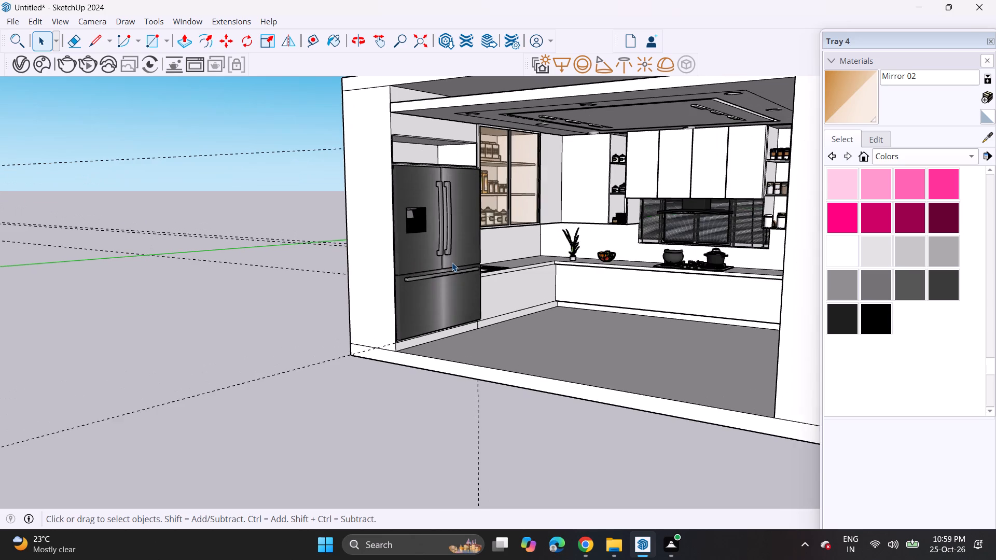
pyautogui.keyDown('shift'); pyautogui.moveTo(452, 262); pyautogui.dragTo(351, 269, button='middle'); pyautogui.keyUp('shift')
pyautogui.keyDown('shift'); pyautogui.scroll(1, 351, 269); pyautogui.keyUp('shift')
pyautogui.moveTo(340, 274); pyautogui.dragTo(352, 300, button='middle')
pyautogui.click(339, 253)
pyautogui.scroll(4, 322, 193)
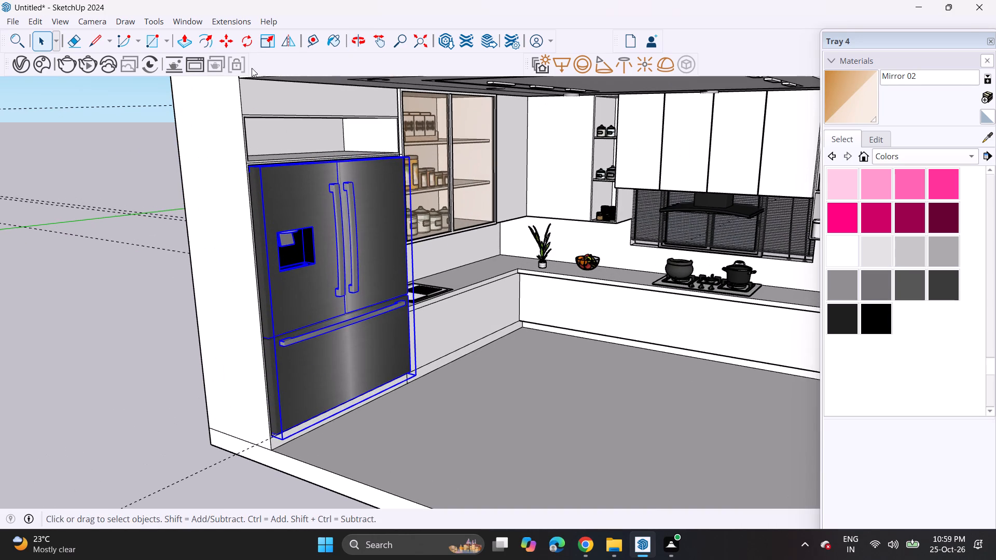
pyautogui.click(267, 37)
pyautogui.click(233, 305)
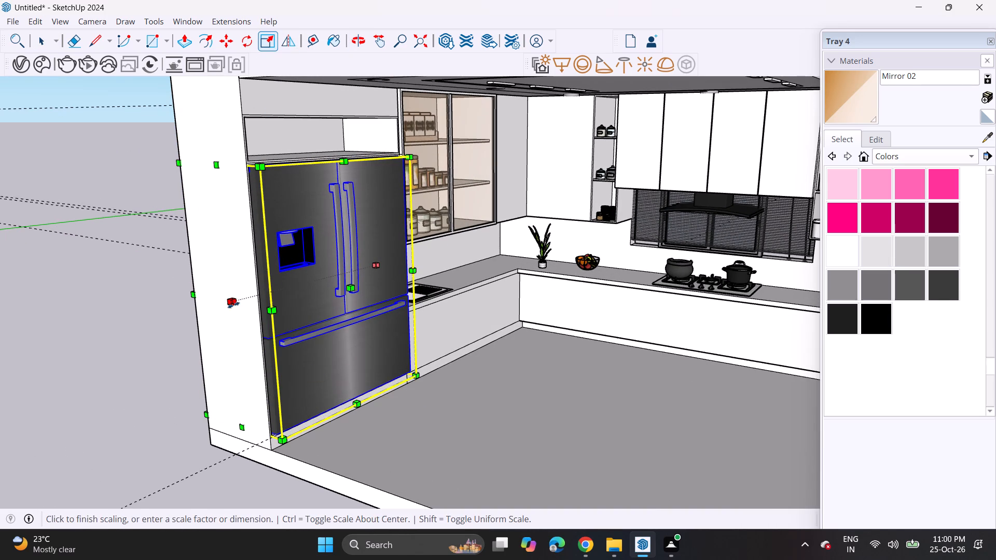
pyautogui.click(289, 278)
pyautogui.moveTo(370, 257); pyautogui.dragTo(356, 235, button='middle')
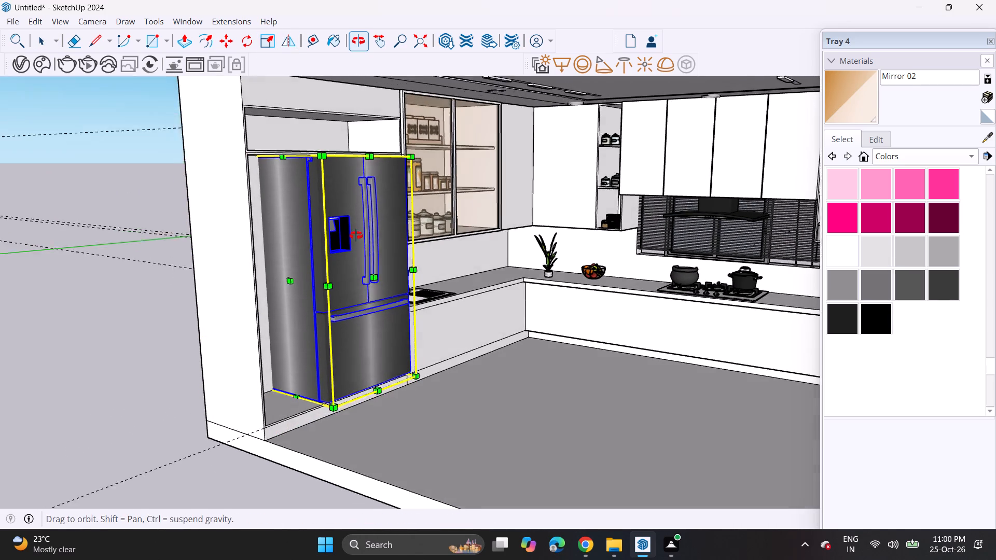
pyautogui.moveTo(356, 235); pyautogui.dragTo(411, 240, button='middle')
pyautogui.scroll(1, 378, 259)
pyautogui.moveTo(371, 260); pyautogui.dragTo(239, 262, button='middle')
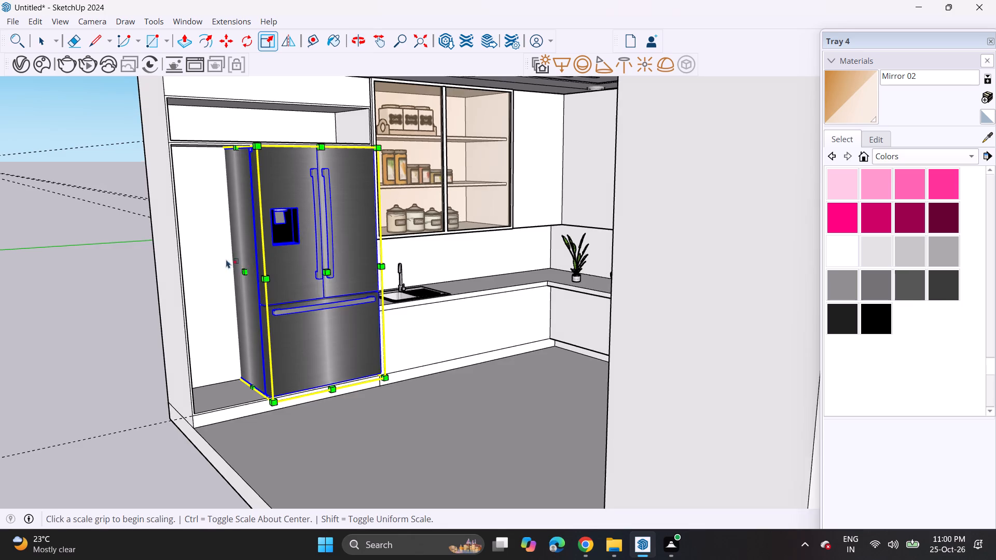
pyautogui.scroll(5, 222, 256)
pyautogui.scroll(-5, 237, 167)
pyautogui.keyDown('shift'); pyautogui.moveTo(291, 221); pyautogui.dragTo(132, 251, button='middle'); pyautogui.keyUp('shift')
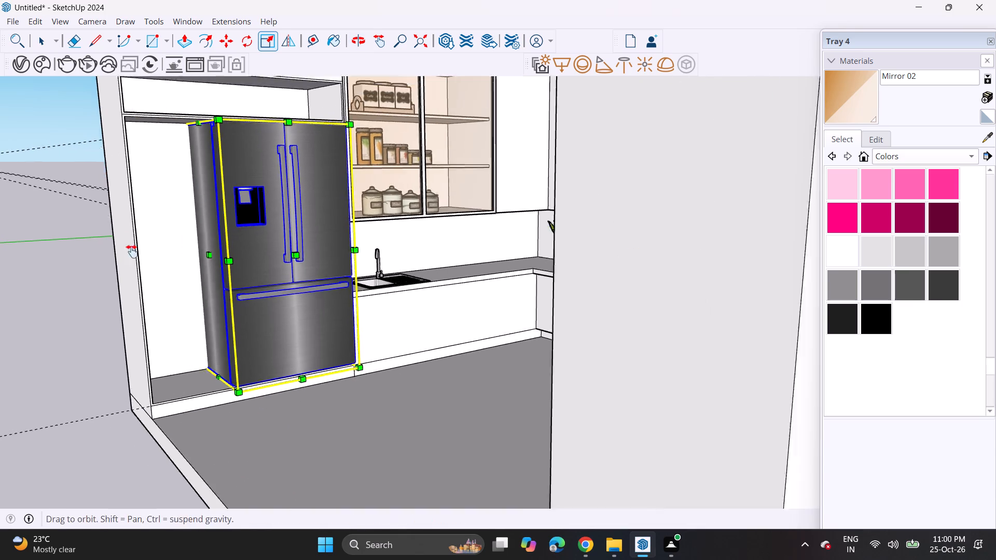
pyautogui.keyDown('shift'); pyautogui.moveTo(132, 251); pyautogui.dragTo(93, 260, button='middle'); pyautogui.keyUp('shift')
pyautogui.moveTo(92, 261); pyautogui.dragTo(386, 202, button='middle')
pyautogui.scroll(1, 340, 222)
pyautogui.scroll(-8, 340, 227)
pyautogui.press('space')
pyautogui.click(607, 251)
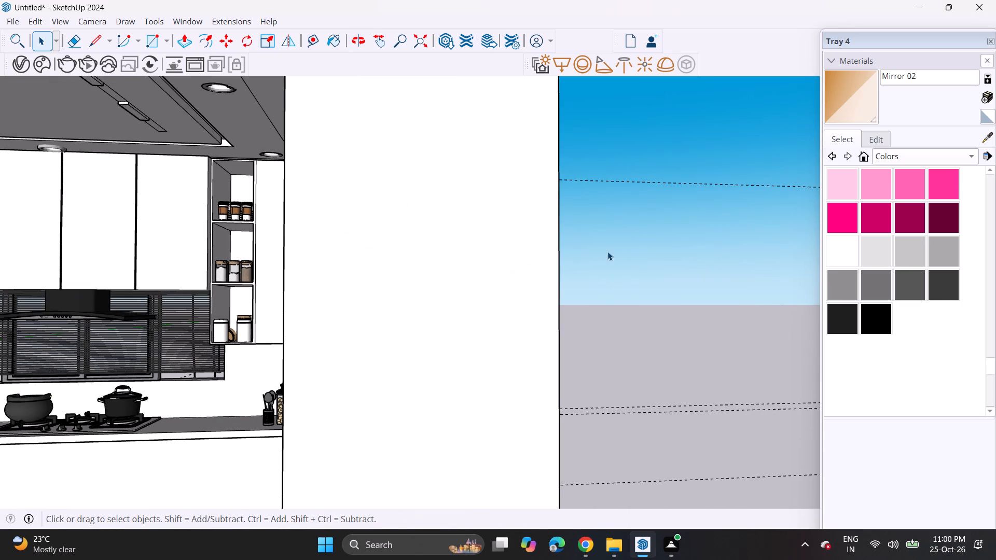
# Examine the whole kitchen from the front opening, including the refrigerator, wall cabinets, ovens and ceiling.
pyautogui.scroll(-5, 125, 348)
pyautogui.scroll(1, 64, 347)
pyautogui.keyDown('shift'); pyautogui.moveTo(58, 347); pyautogui.dragTo(351, 305, button='middle'); pyautogui.keyUp('shift')
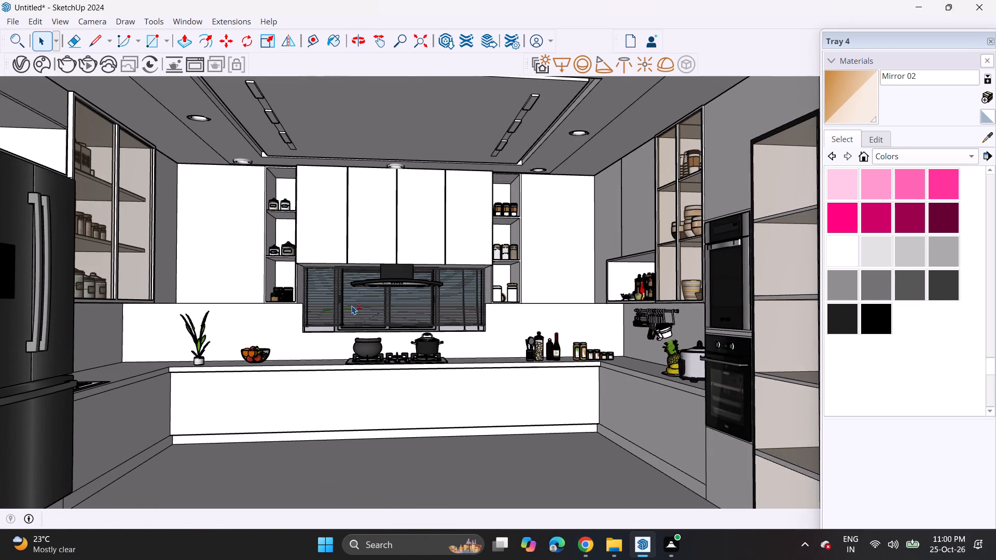
pyautogui.scroll(-1, 351, 305)
pyautogui.moveTo(347, 305); pyautogui.dragTo(376, 323, button='middle')
pyautogui.moveTo(365, 320); pyautogui.dragTo(349, 300, button='middle')
pyautogui.keyDown('shift'); pyautogui.moveTo(339, 299); pyautogui.dragTo(325, 272, button='middle'); pyautogui.keyUp('shift')
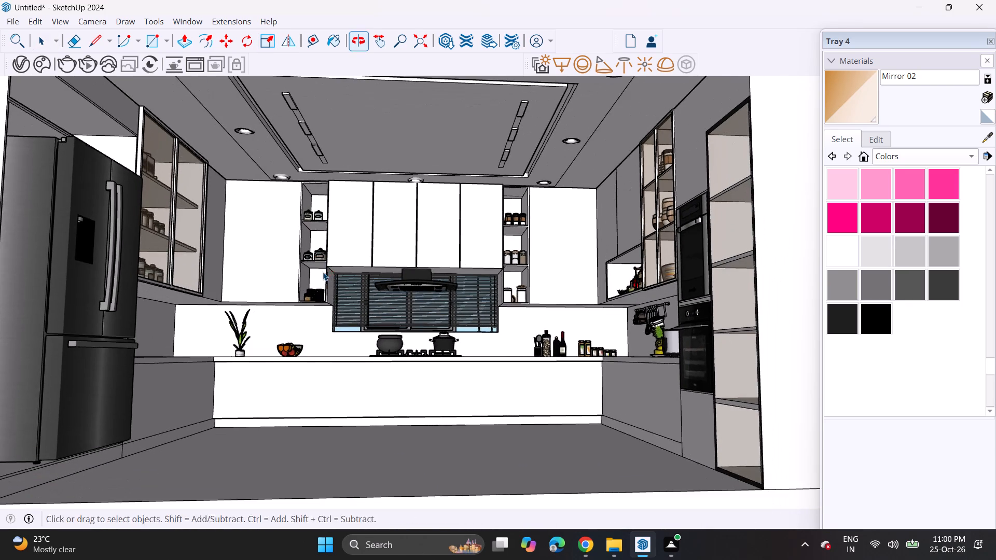
pyautogui.moveTo(319, 275); pyautogui.dragTo(312, 286, button='middle')
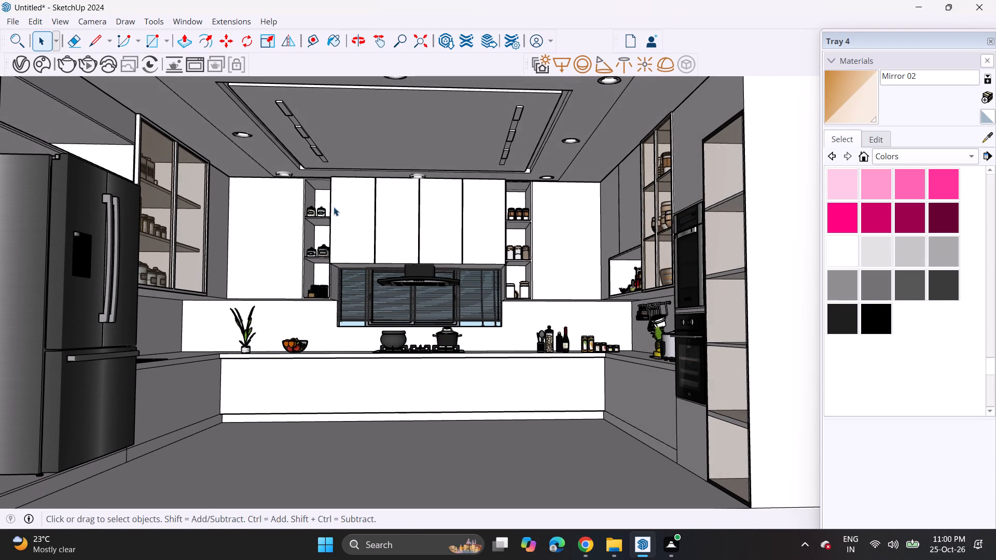
# Open the ceiling for editing and Push/Pull the inner sides of the three refrigerator-side light bars inward by the same distance, making them narrow.
pyautogui.scroll(10, 322, 155)
pyautogui.keyDown('shift'); pyautogui.moveTo(288, 114); pyautogui.dragTo(312, 237, button='middle'); pyautogui.keyUp('shift')
pyautogui.scroll(1, 309, 187)
pyautogui.moveTo(313, 175); pyautogui.dragTo(320, 107, button='middle')
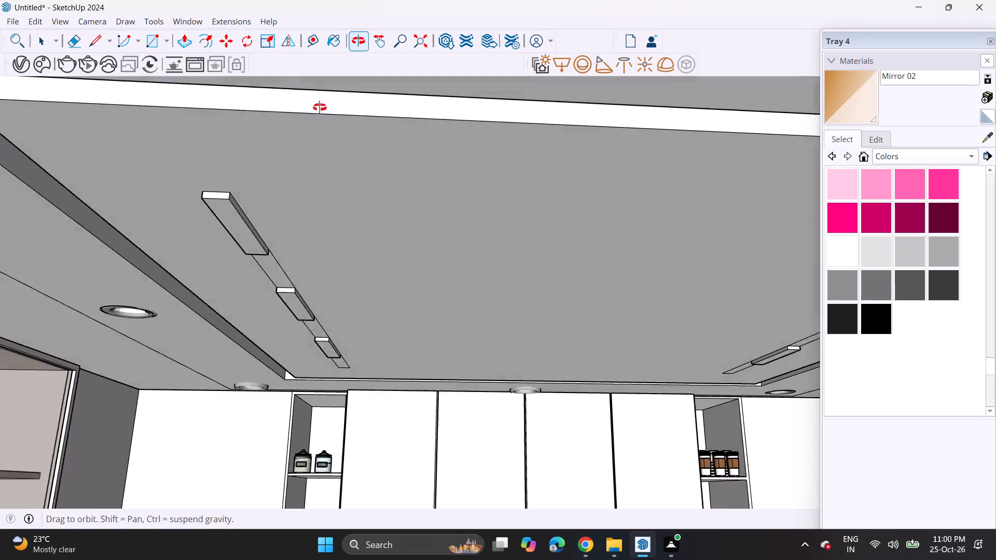
pyautogui.moveTo(320, 107); pyautogui.dragTo(324, 86, button='middle')
pyautogui.scroll(3, 293, 293)
pyautogui.scroll(5, 258, 255)
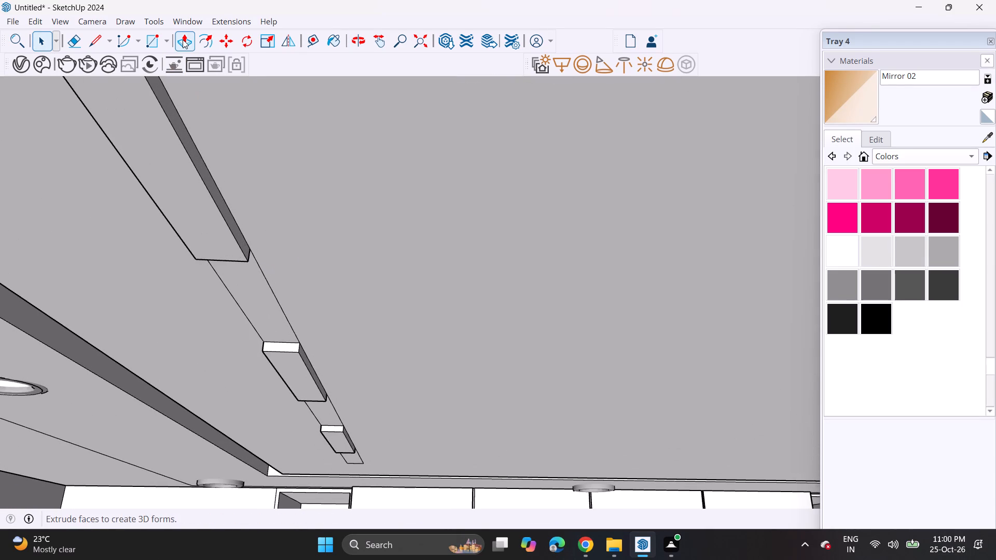
pyautogui.click(183, 39)
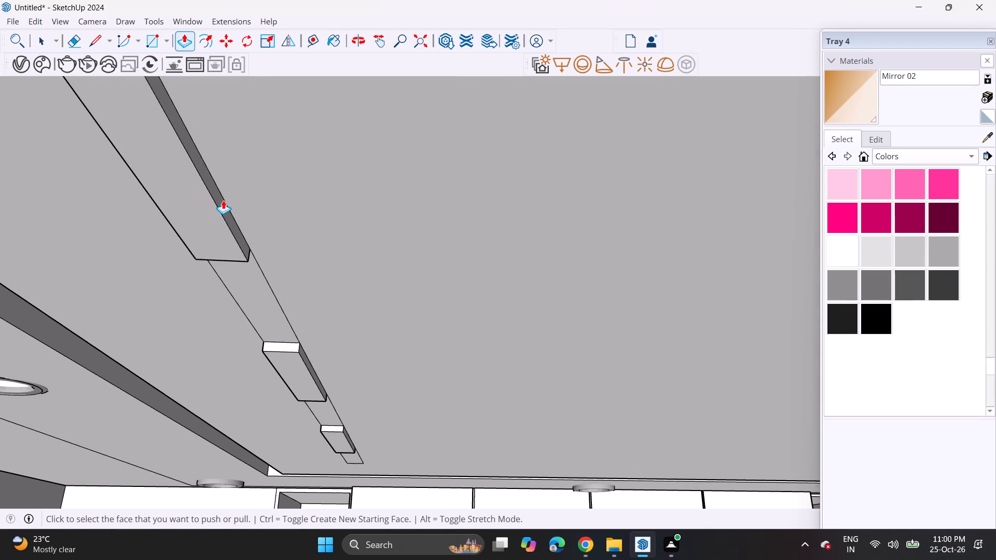
pyautogui.press('space')
pyautogui.doubleClick(230, 222)
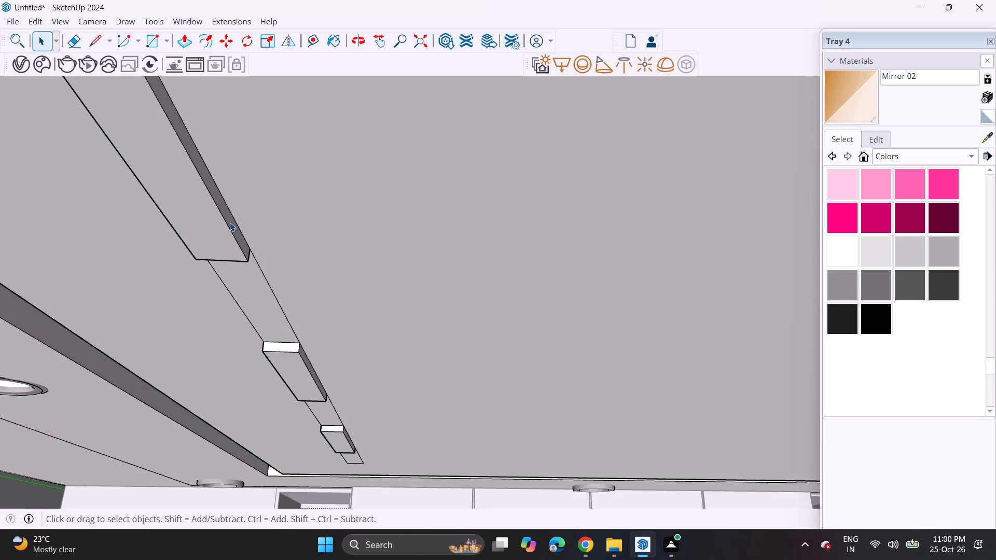
pyautogui.doubleClick(231, 219)
pyautogui.click(179, 40)
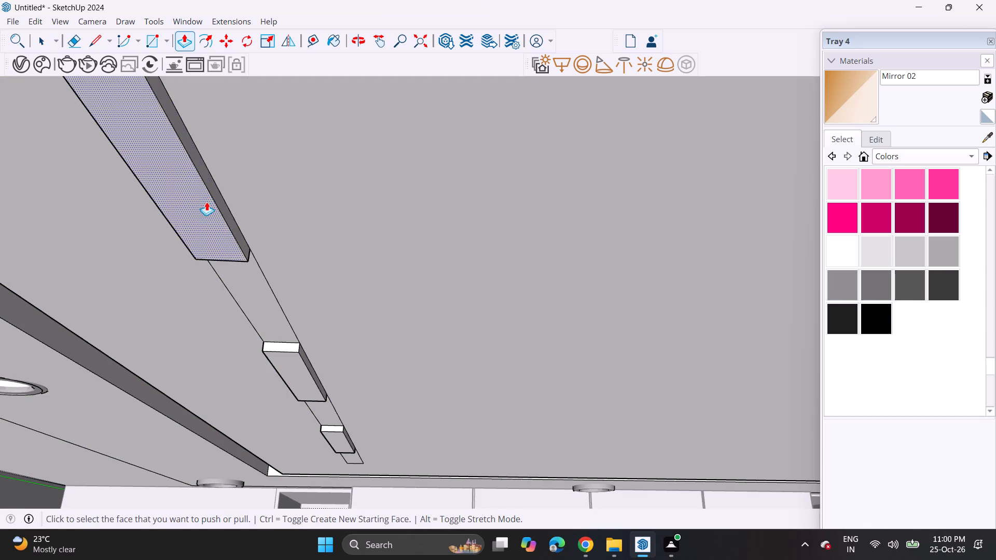
pyautogui.click(218, 198)
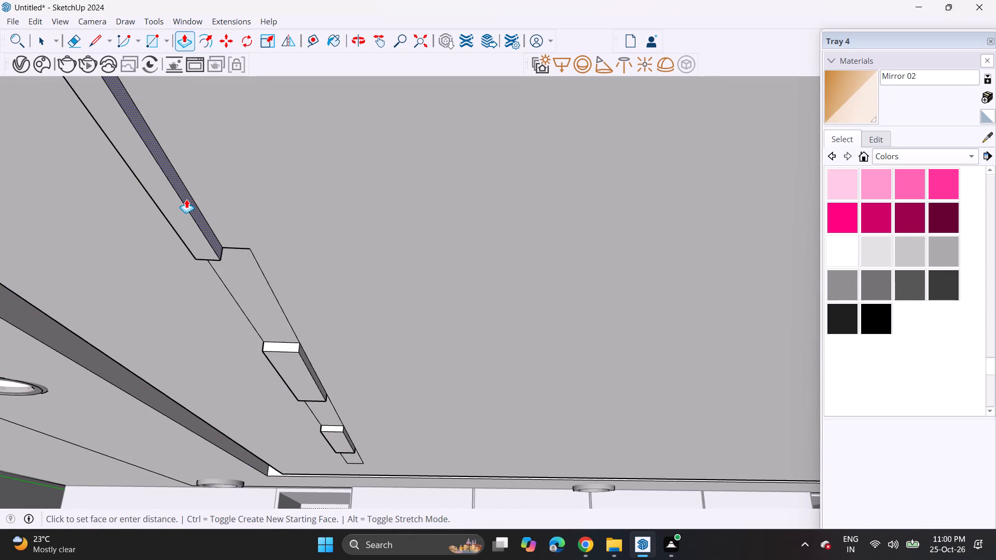
pyautogui.click(177, 198)
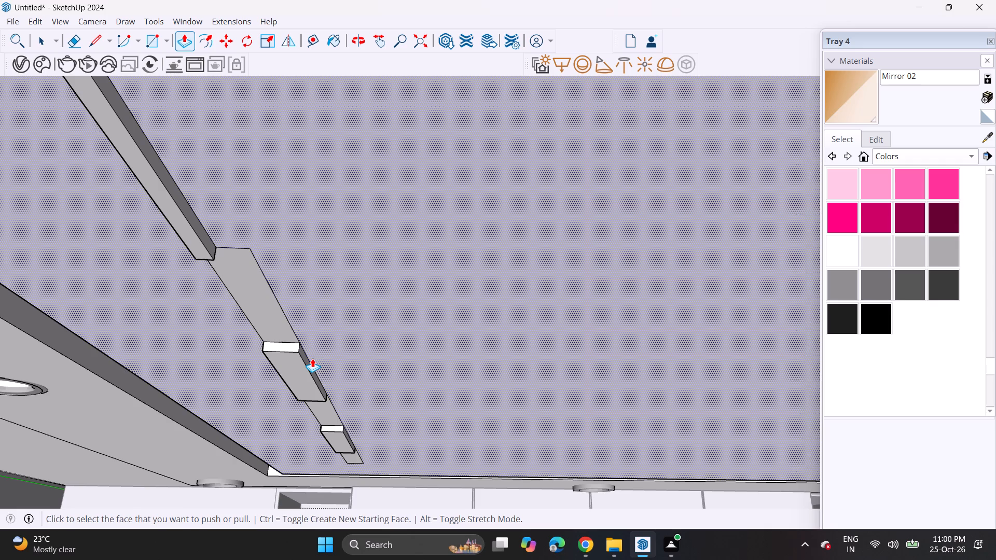
pyautogui.doubleClick(310, 366)
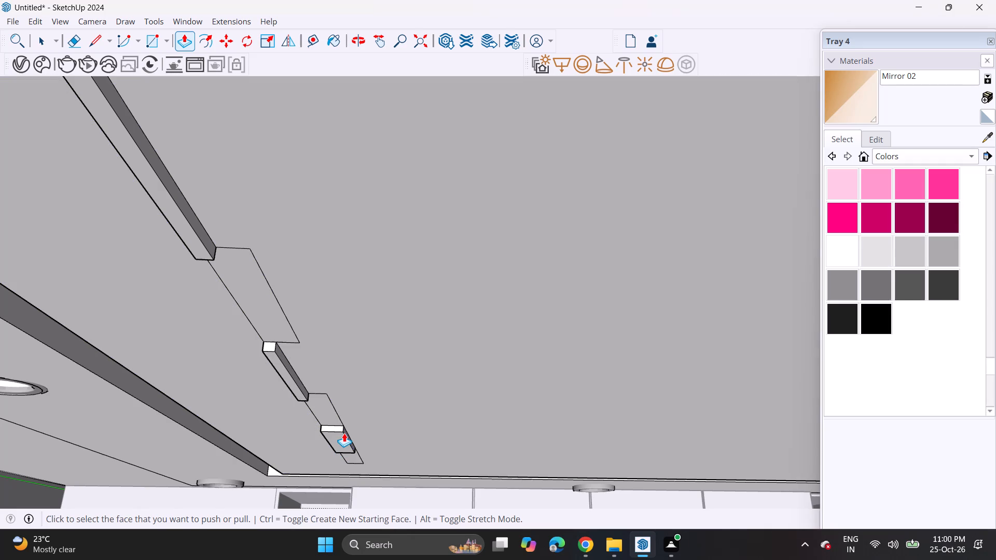
pyautogui.doubleClick(344, 433)
# Push/Pull the inner sides of the three oven-side ceiling light bars inward by the same distance as the opposite row.
pyautogui.scroll(-4, 390, 434)
pyautogui.moveTo(406, 394); pyautogui.dragTo(324, 360, button='middle')
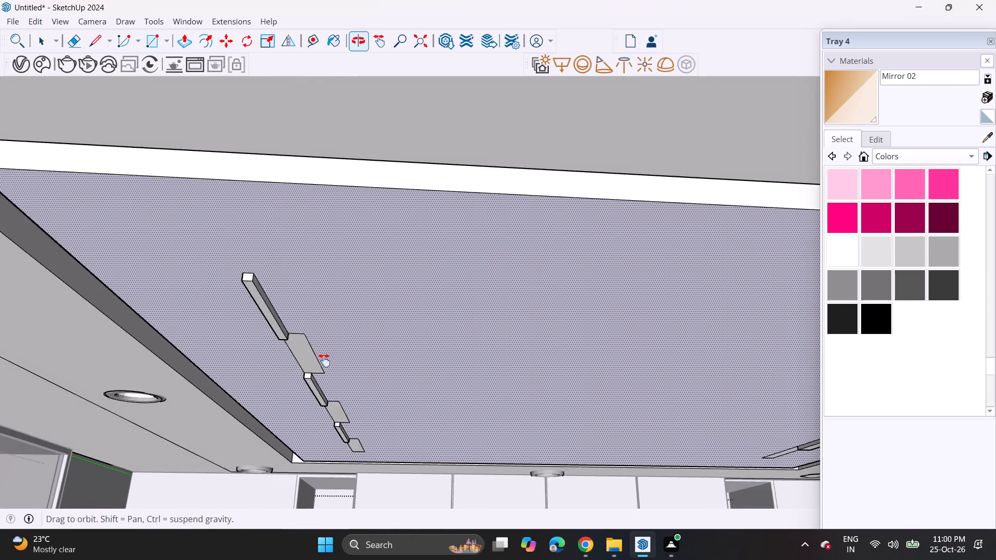
pyautogui.moveTo(324, 360); pyautogui.dragTo(149, 265, button='middle')
pyautogui.moveTo(634, 268); pyautogui.dragTo(461, 274, button='middle')
pyautogui.moveTo(502, 265); pyautogui.dragTo(589, 256, button='middle')
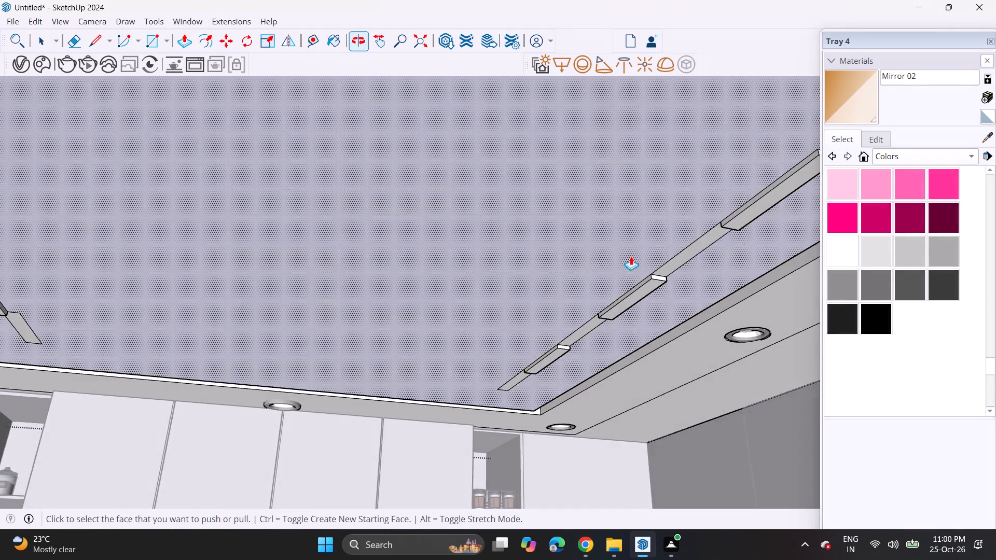
pyautogui.scroll(4, 736, 225)
pyautogui.doubleClick(731, 212)
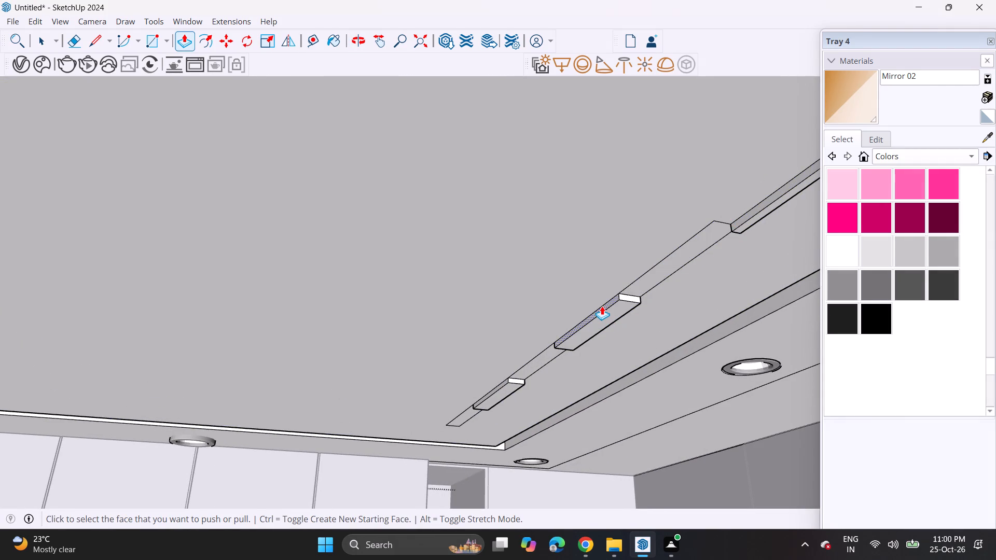
pyautogui.click(602, 306)
pyautogui.press('Escape')
pyautogui.doubleClick(602, 308)
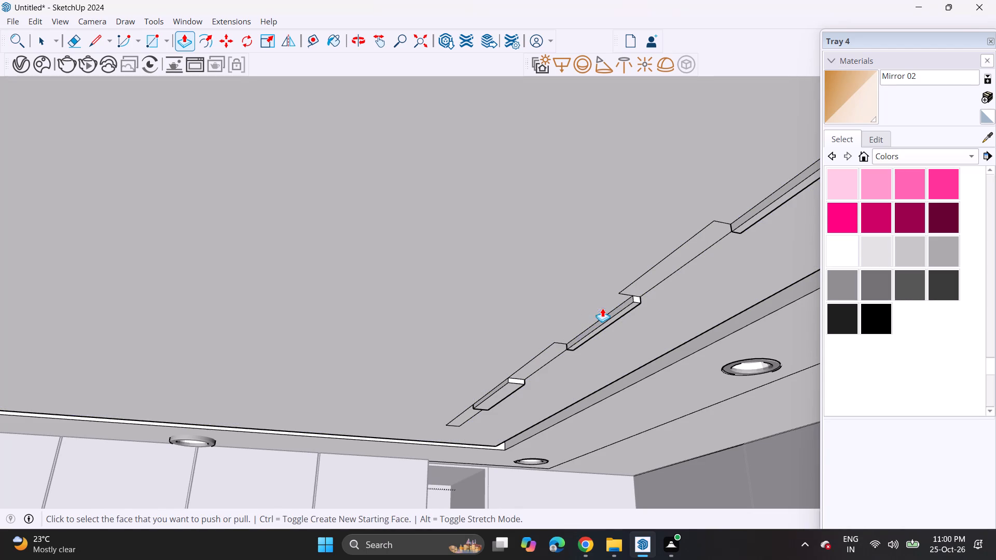
pyautogui.doubleClick(499, 389)
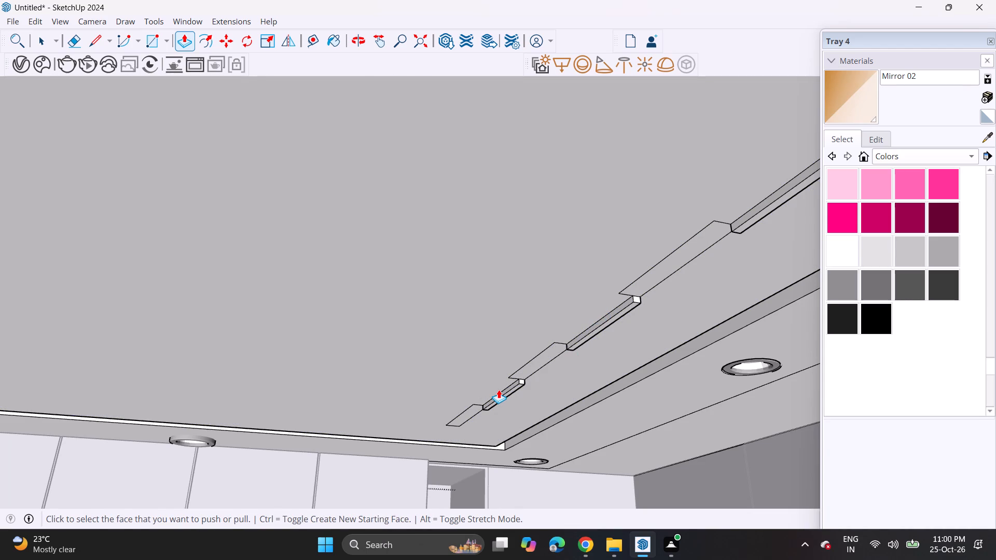
# Erase the leftover strip outlines between and beyond the narrowed light bars in the oven-side ceiling row.
pyautogui.scroll(-6, 480, 383)
pyautogui.moveTo(517, 373); pyautogui.dragTo(482, 324, button='middle')
pyautogui.scroll(1, 500, 347)
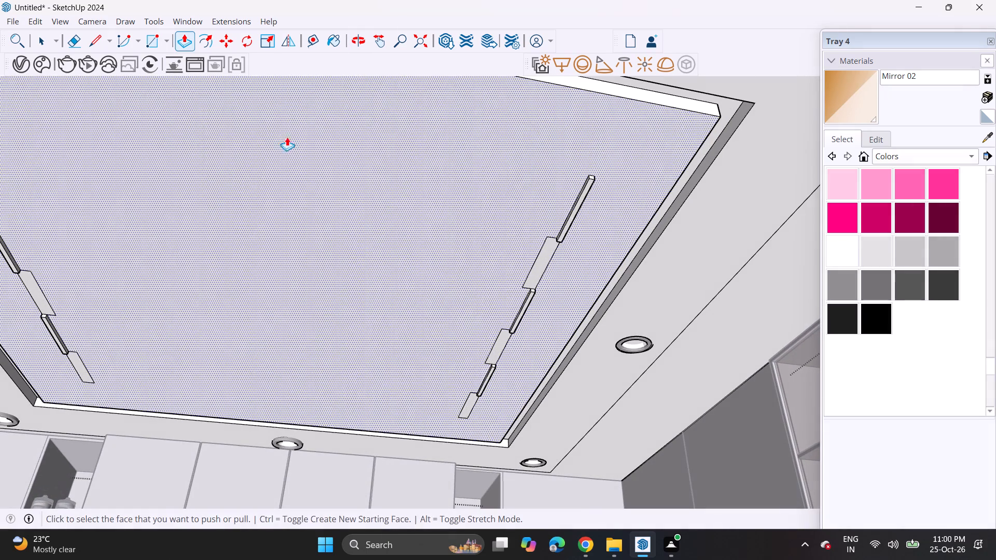
pyautogui.click(80, 47)
pyautogui.moveTo(528, 253); pyautogui.dragTo(558, 273)
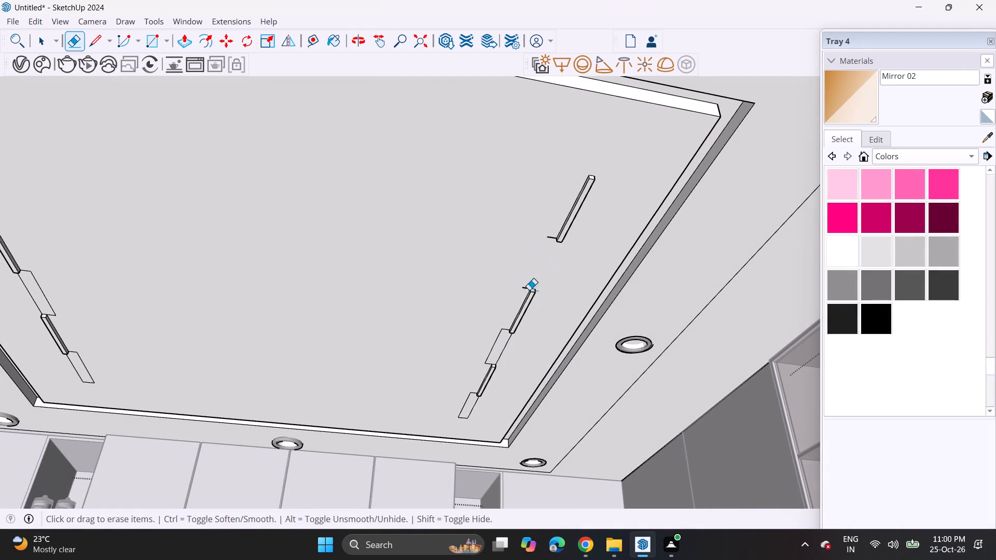
pyautogui.moveTo(495, 336); pyautogui.dragTo(511, 349)
pyautogui.scroll(6, 530, 287)
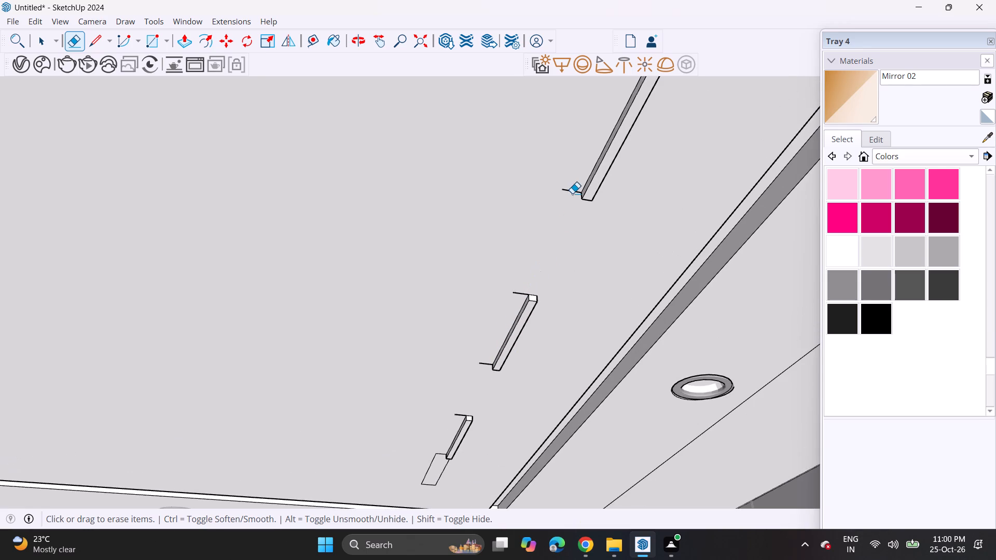
pyautogui.moveTo(573, 191); pyautogui.dragTo(566, 202)
pyautogui.moveTo(519, 284); pyautogui.dragTo(517, 297)
pyautogui.moveTo(485, 358); pyautogui.dragTo(479, 371)
pyautogui.moveTo(456, 411); pyautogui.dragTo(452, 416)
pyautogui.moveTo(416, 460); pyautogui.dragTo(428, 472)
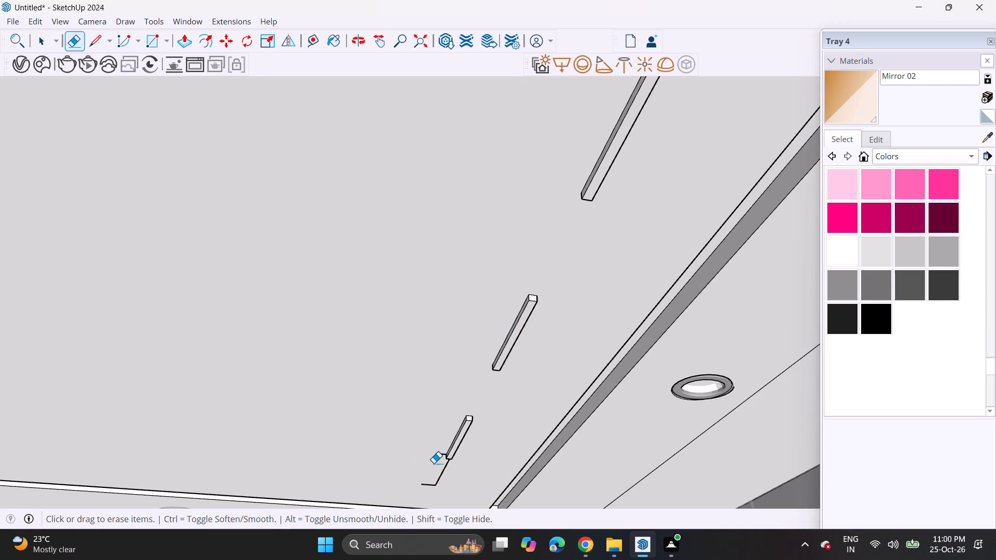
pyautogui.moveTo(439, 452); pyautogui.dragTo(437, 462)
pyautogui.moveTo(436, 472); pyautogui.dragTo(451, 477)
pyautogui.moveTo(430, 486); pyautogui.dragTo(425, 493)
pyautogui.scroll(1, 383, 452)
pyautogui.scroll(-4, 383, 452)
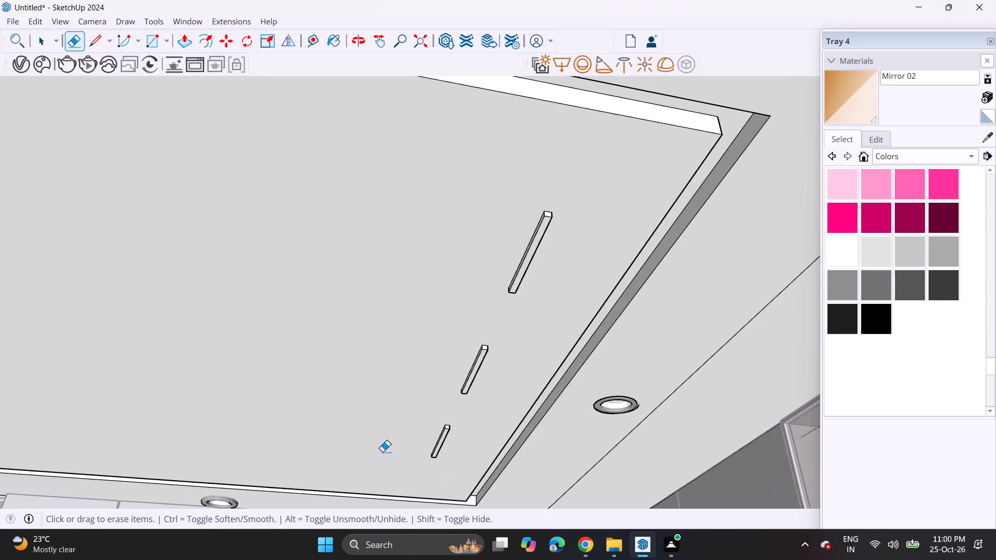
# Erase the leftover strip outlines between and beyond the narrowed light bars in the refrigerator-side ceiling row.
pyautogui.keyDown('shift'); pyautogui.moveTo(344, 421); pyautogui.dragTo(697, 391, button='middle'); pyautogui.keyUp('shift')
pyautogui.moveTo(270, 403); pyautogui.dragTo(297, 397)
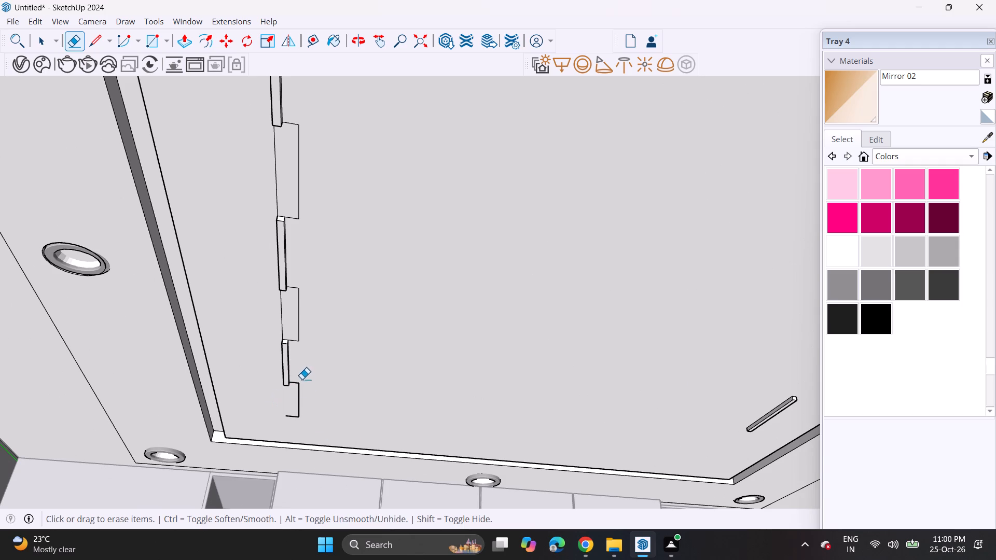
pyautogui.moveTo(299, 387); pyautogui.dragTo(295, 404)
pyautogui.click(299, 386)
pyautogui.moveTo(296, 375); pyautogui.dragTo(300, 394)
pyautogui.moveTo(297, 405); pyautogui.dragTo(291, 423)
pyautogui.moveTo(306, 318); pyautogui.dragTo(278, 315)
pyautogui.moveTo(289, 313); pyautogui.dragTo(306, 307)
pyautogui.moveTo(290, 277); pyautogui.dragTo(296, 301)
pyautogui.moveTo(288, 332); pyautogui.dragTo(295, 347)
pyautogui.hotkey('ctrl', 'z')
pyautogui.moveTo(295, 339); pyautogui.dragTo(298, 355)
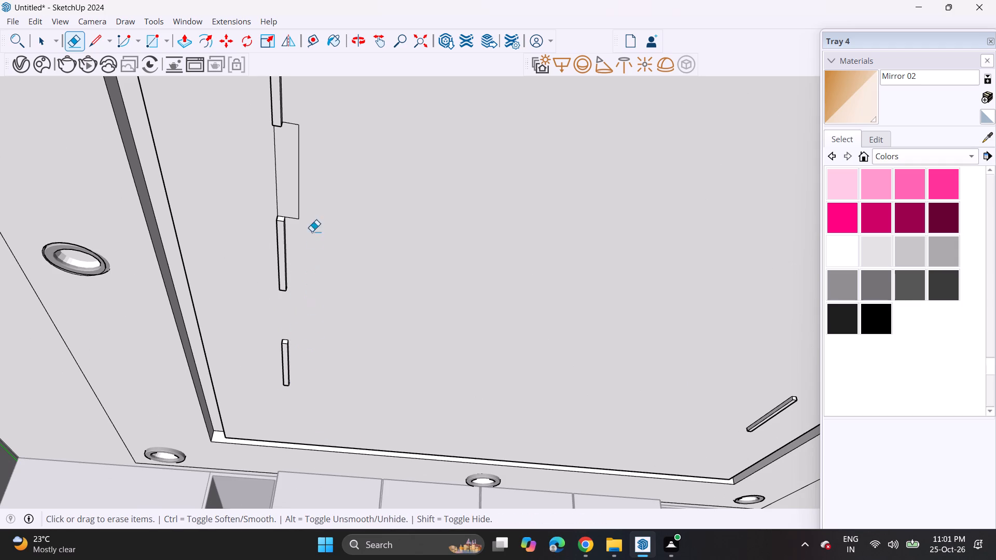
pyautogui.moveTo(263, 189); pyautogui.dragTo(333, 172)
pyautogui.moveTo(292, 119); pyautogui.dragTo(292, 152)
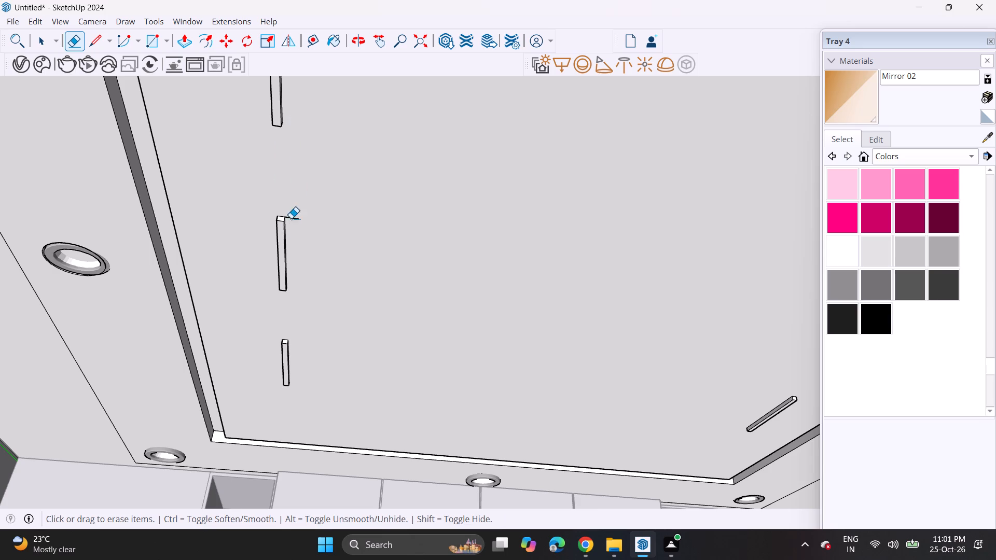
pyautogui.moveTo(291, 215); pyautogui.dragTo(296, 239)
# Draw a bar-width rectangle on the ceiling from the refrigerator-side row's end bar towards the hob-wall edge of the recess.
pyautogui.scroll(-3, 300, 247)
pyautogui.keyDown('shift'); pyautogui.scroll(1, 368, 255); pyautogui.keyUp('shift')
pyautogui.keyDown('shift'); pyautogui.moveTo(368, 255); pyautogui.dragTo(275, 307, button='middle'); pyautogui.keyUp('shift')
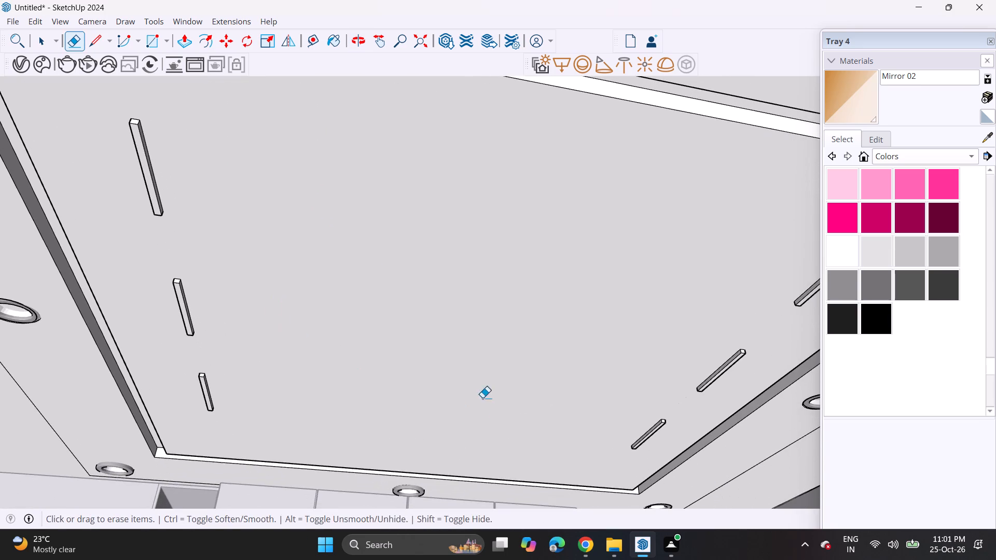
pyautogui.moveTo(452, 382); pyautogui.dragTo(403, 337, button='middle')
pyautogui.scroll(1, 402, 337)
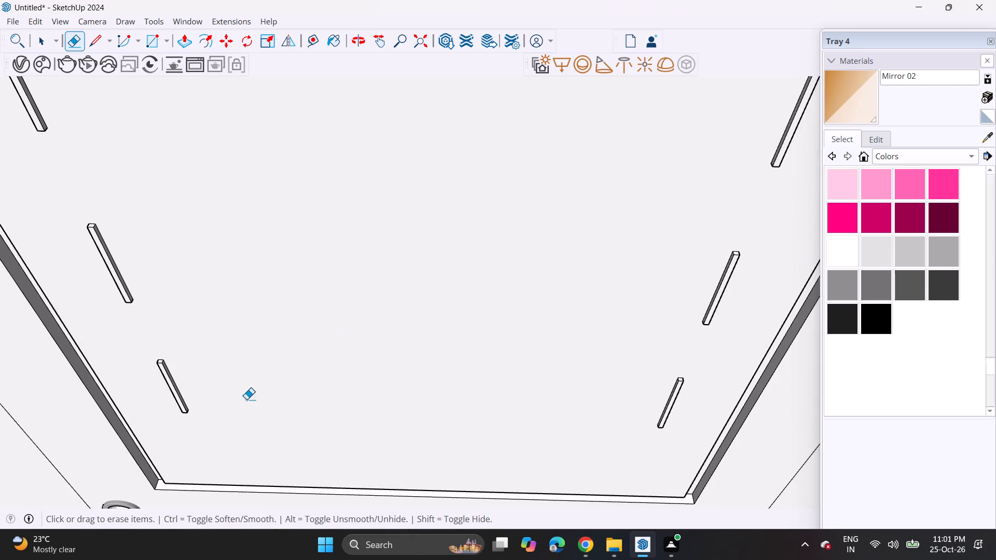
pyautogui.click(155, 44)
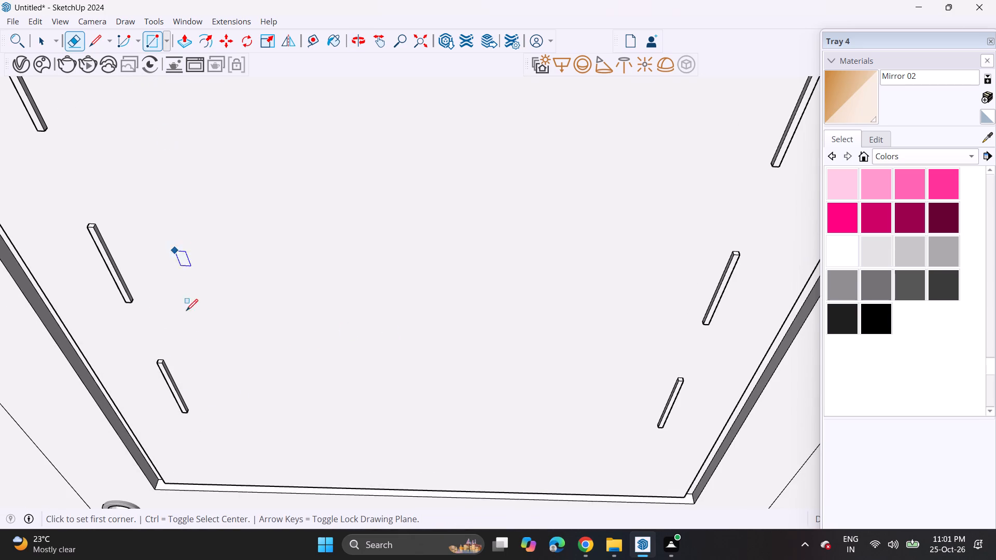
pyautogui.keyDown('shift'); pyautogui.moveTo(171, 382); pyautogui.dragTo(205, 216, button='middle'); pyautogui.keyUp('shift')
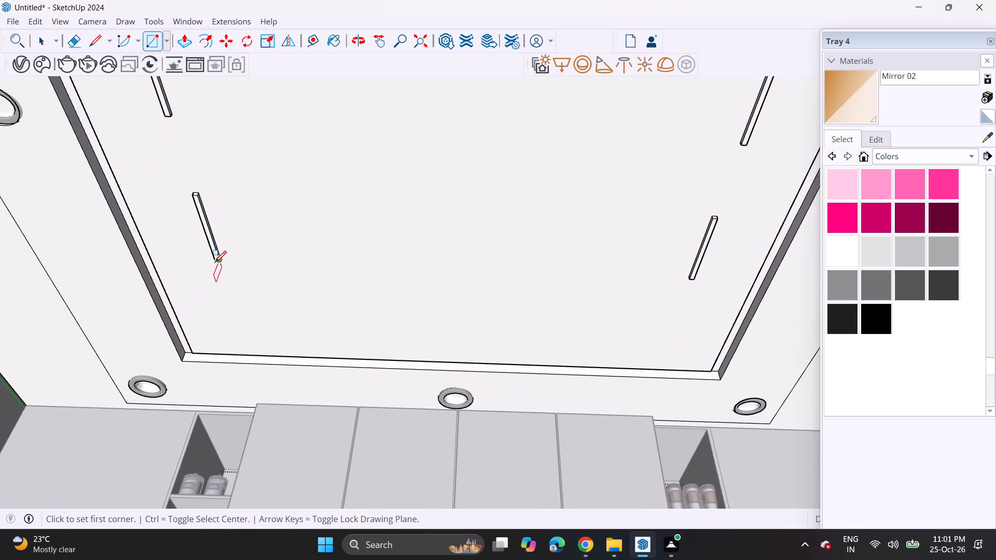
pyautogui.scroll(5, 215, 262)
pyautogui.moveTo(228, 260); pyautogui.dragTo(248, 195, button='middle')
pyautogui.scroll(8, 248, 178)
pyautogui.moveTo(241, 168); pyautogui.dragTo(454, 112, button='middle')
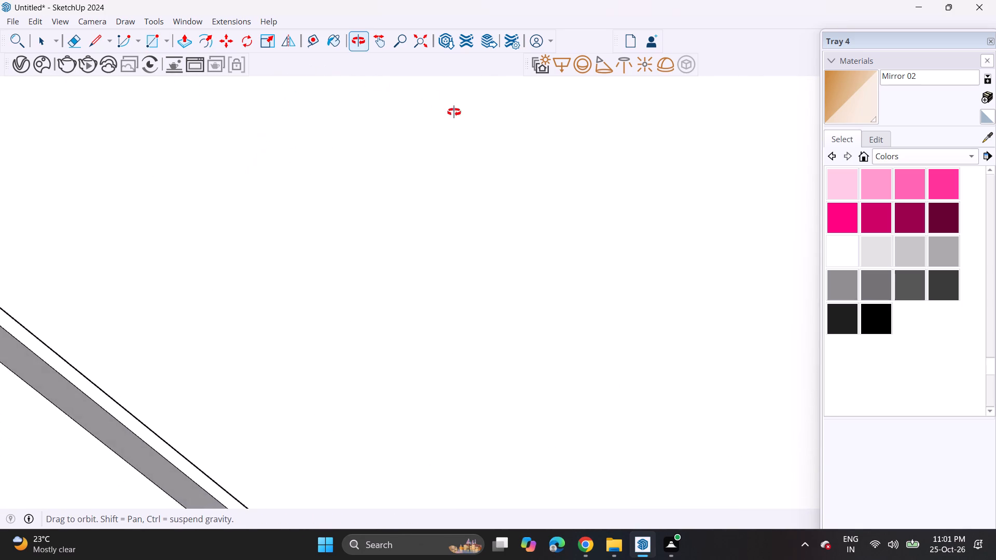
pyautogui.moveTo(454, 112); pyautogui.dragTo(53, 202, button='middle')
pyautogui.scroll(4, 223, 323)
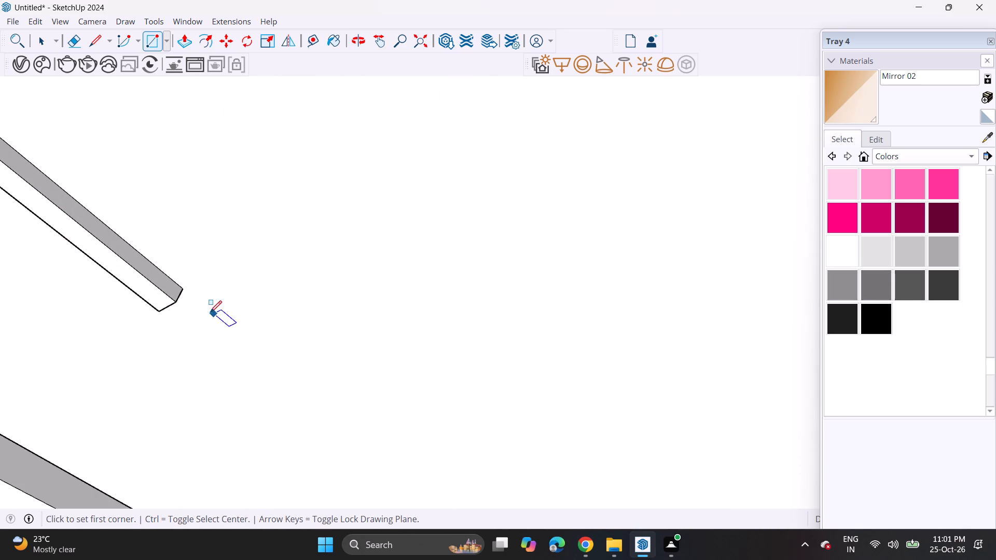
pyautogui.scroll(3, 189, 304)
pyautogui.click(181, 287)
pyautogui.moveTo(164, 313); pyautogui.dragTo(217, 209, button='middle')
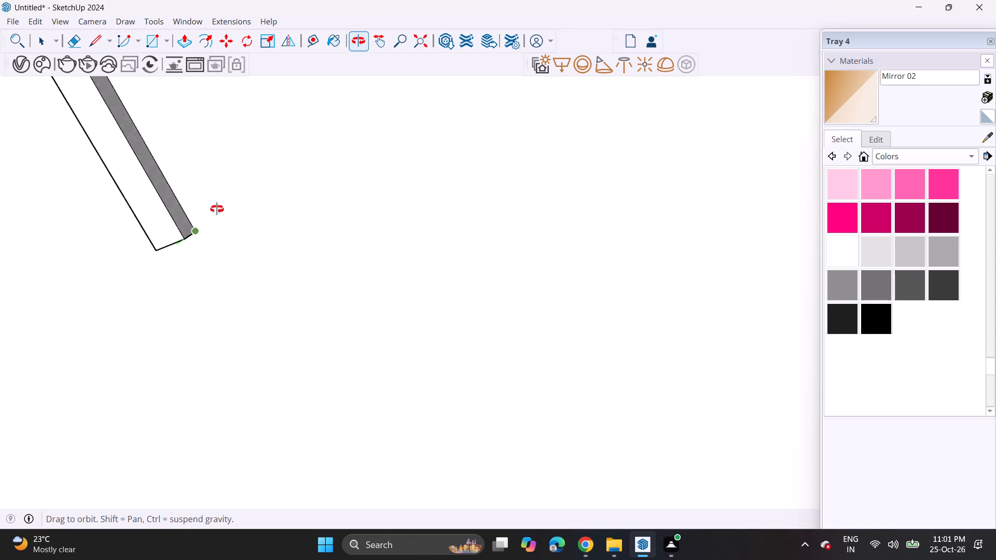
pyautogui.moveTo(217, 209); pyautogui.dragTo(324, 123, button='middle')
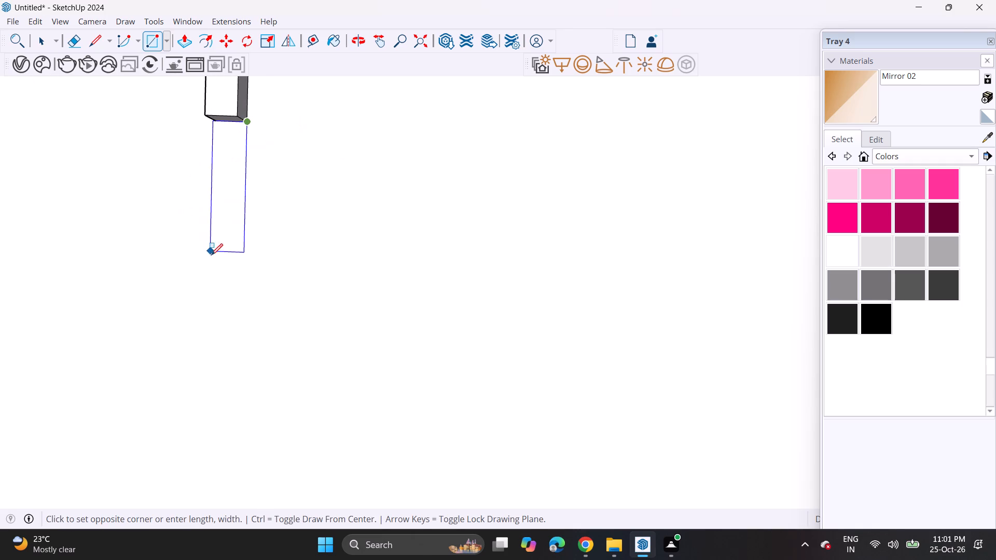
pyautogui.click(205, 474)
# Draw a bar-width rectangle on the ceiling joining the hob-wall end bar to the middle bar in the refrigerator-side row.
pyautogui.moveTo(243, 113); pyautogui.dragTo(303, 452, button='middle')
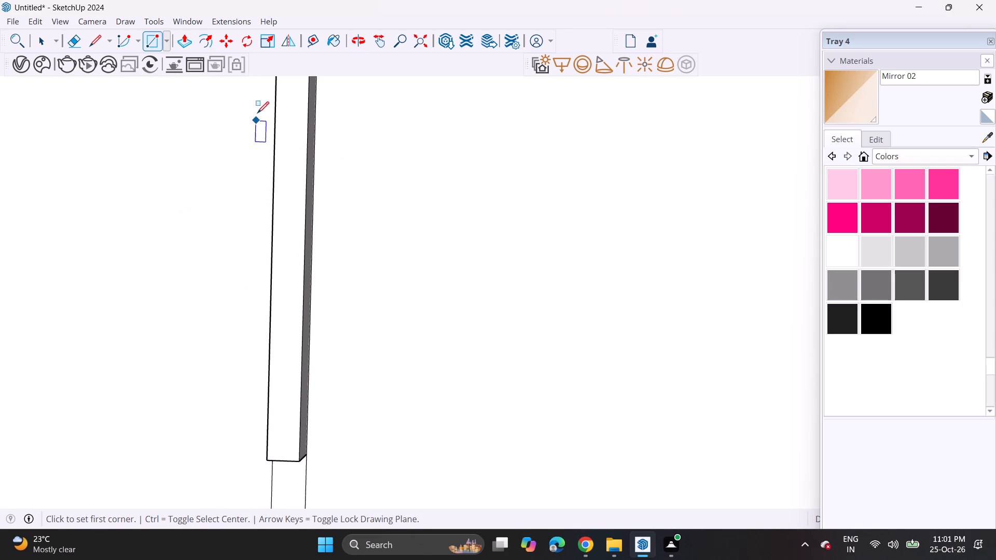
pyautogui.keyDown('shift'); pyautogui.moveTo(258, 114); pyautogui.dragTo(264, 479, button='middle'); pyautogui.keyUp('shift')
pyautogui.moveTo(301, 213); pyautogui.dragTo(319, 275, button='middle')
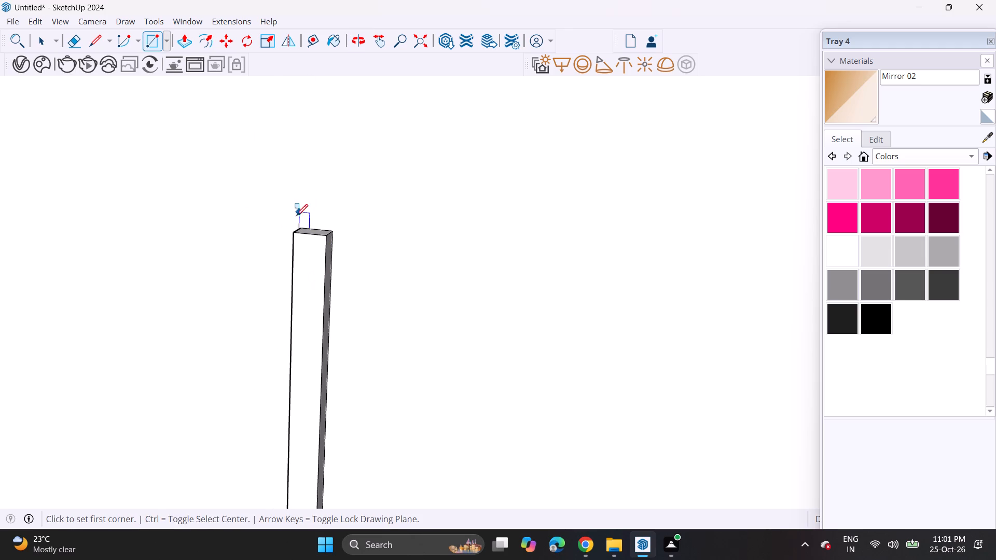
pyautogui.click(301, 228)
pyautogui.click(334, 234)
pyautogui.scroll(-5, 342, 149)
pyautogui.moveTo(339, 132); pyautogui.dragTo(342, 333, button='middle')
pyautogui.keyDown('shift'); pyautogui.scroll(-1, 343, 327); pyautogui.keyUp('shift')
pyautogui.scroll(-6, 340, 285)
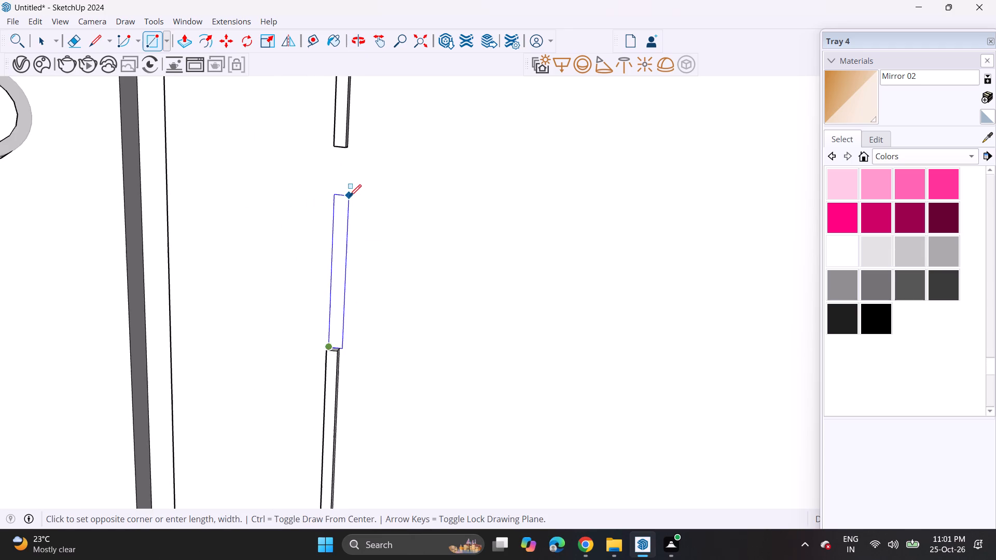
pyautogui.moveTo(350, 196); pyautogui.dragTo(359, 121, button='middle')
pyautogui.scroll(9, 358, 129)
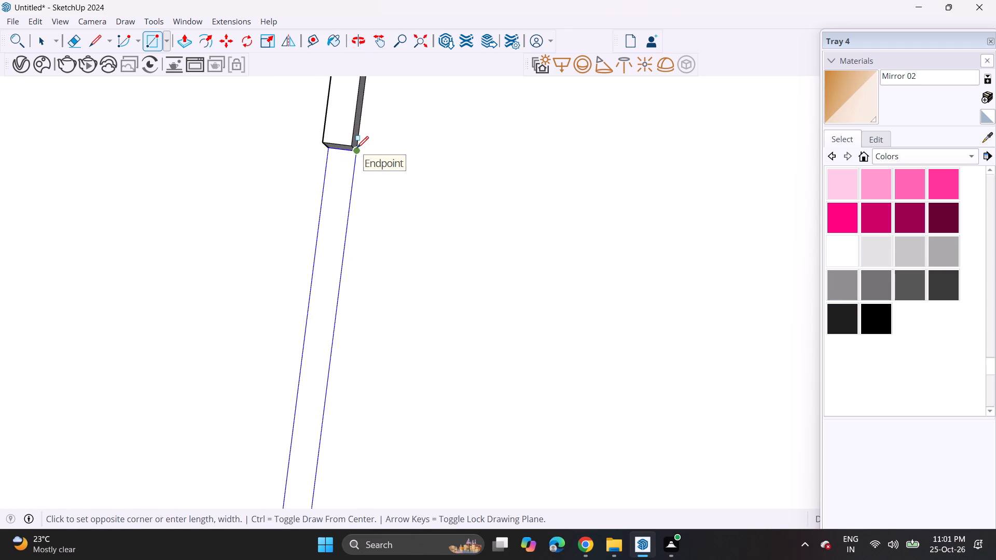
pyautogui.click(357, 148)
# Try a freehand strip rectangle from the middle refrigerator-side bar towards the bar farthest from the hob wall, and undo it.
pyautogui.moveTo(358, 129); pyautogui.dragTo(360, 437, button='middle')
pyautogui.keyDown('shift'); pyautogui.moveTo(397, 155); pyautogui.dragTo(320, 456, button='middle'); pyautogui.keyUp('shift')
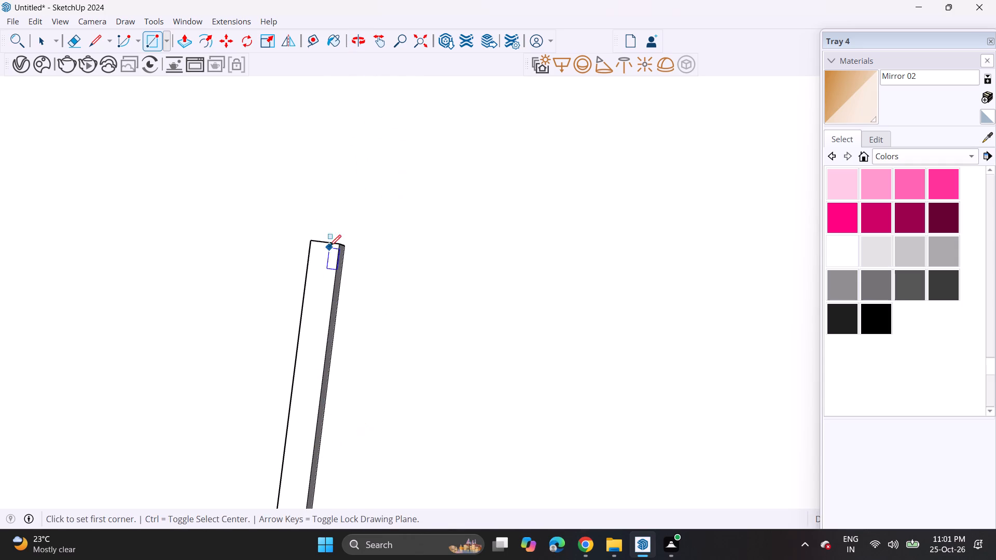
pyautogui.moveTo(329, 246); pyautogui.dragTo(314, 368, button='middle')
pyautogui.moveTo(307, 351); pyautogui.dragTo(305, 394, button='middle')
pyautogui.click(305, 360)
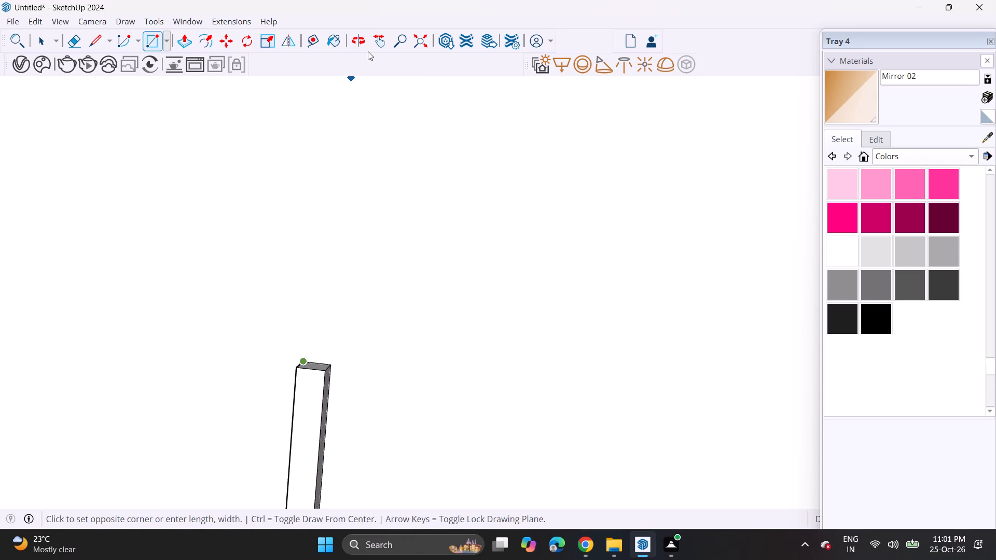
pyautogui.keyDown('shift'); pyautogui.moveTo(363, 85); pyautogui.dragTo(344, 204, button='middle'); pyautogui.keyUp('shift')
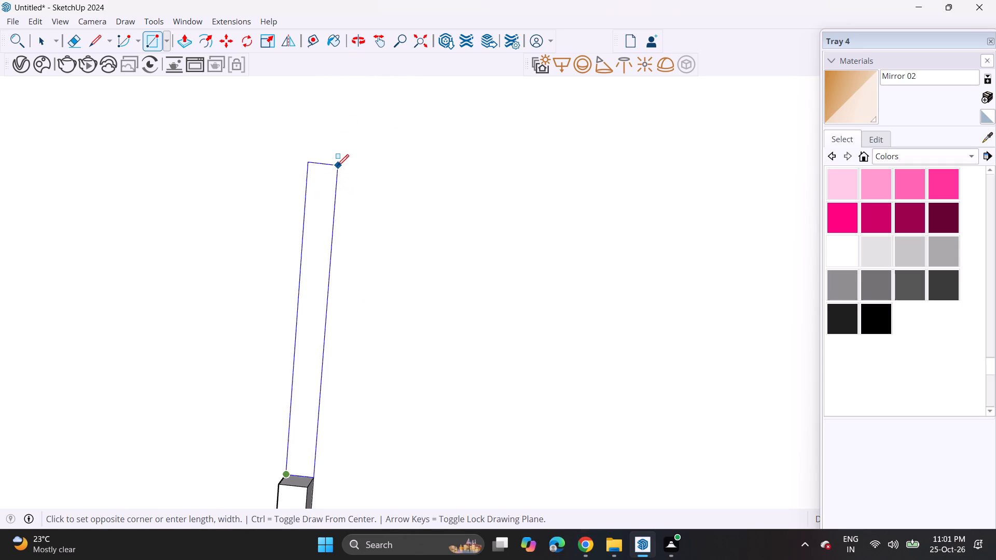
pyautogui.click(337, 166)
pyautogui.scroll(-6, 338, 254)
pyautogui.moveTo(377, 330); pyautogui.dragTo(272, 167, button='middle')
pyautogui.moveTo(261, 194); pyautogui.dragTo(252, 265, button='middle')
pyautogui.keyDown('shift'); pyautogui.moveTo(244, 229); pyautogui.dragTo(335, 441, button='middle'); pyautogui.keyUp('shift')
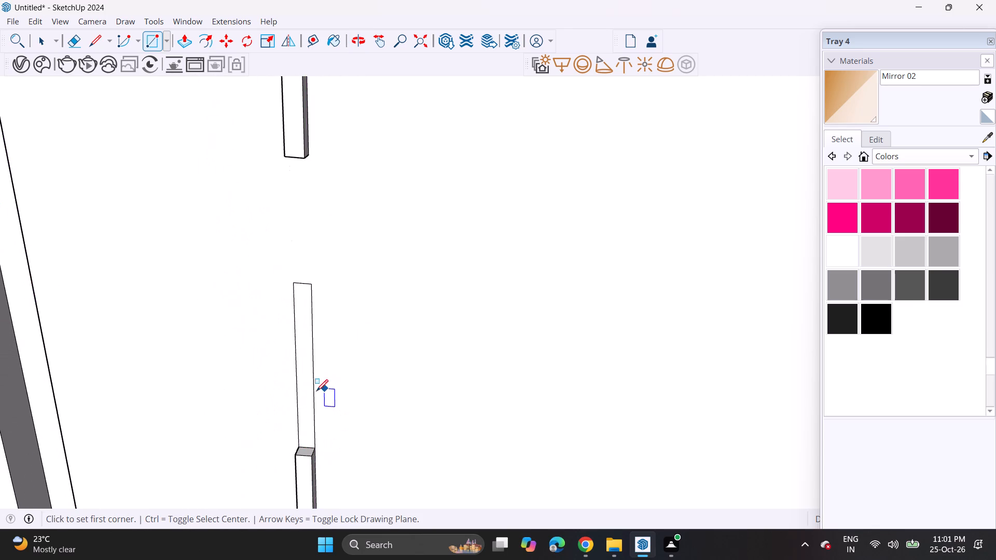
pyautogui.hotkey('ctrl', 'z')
# Draw a bar-width rectangle on the ceiling joining the farthest refrigerator-side bar to the middle bar, corner to corner.
pyautogui.moveTo(313, 366); pyautogui.dragTo(340, 217, button='middle')
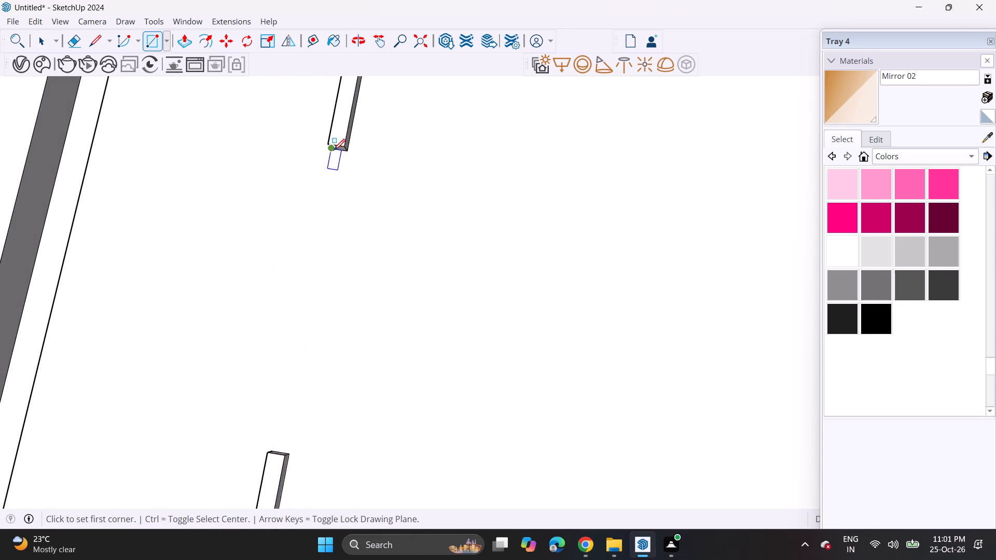
pyautogui.click(334, 150)
pyautogui.click(290, 455)
pyautogui.scroll(-3, 371, 409)
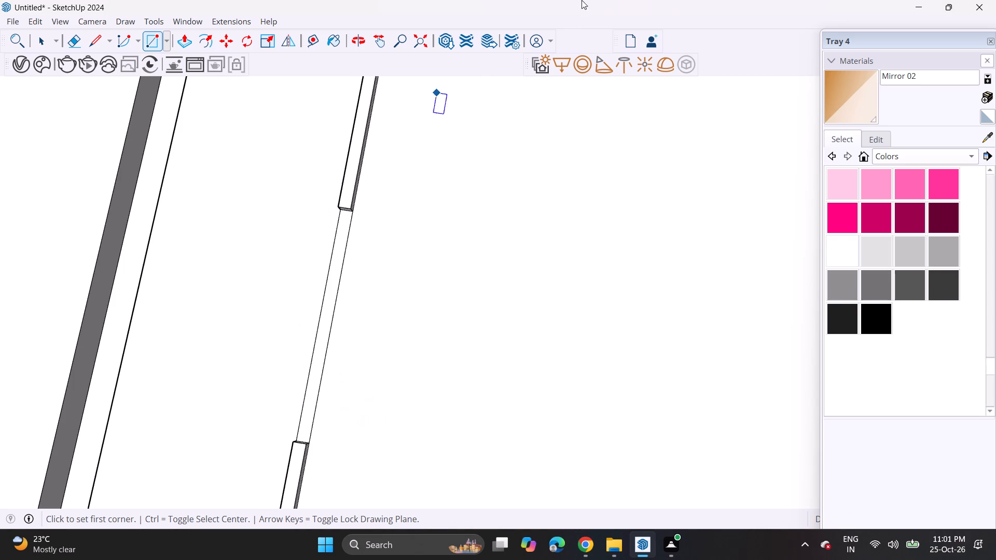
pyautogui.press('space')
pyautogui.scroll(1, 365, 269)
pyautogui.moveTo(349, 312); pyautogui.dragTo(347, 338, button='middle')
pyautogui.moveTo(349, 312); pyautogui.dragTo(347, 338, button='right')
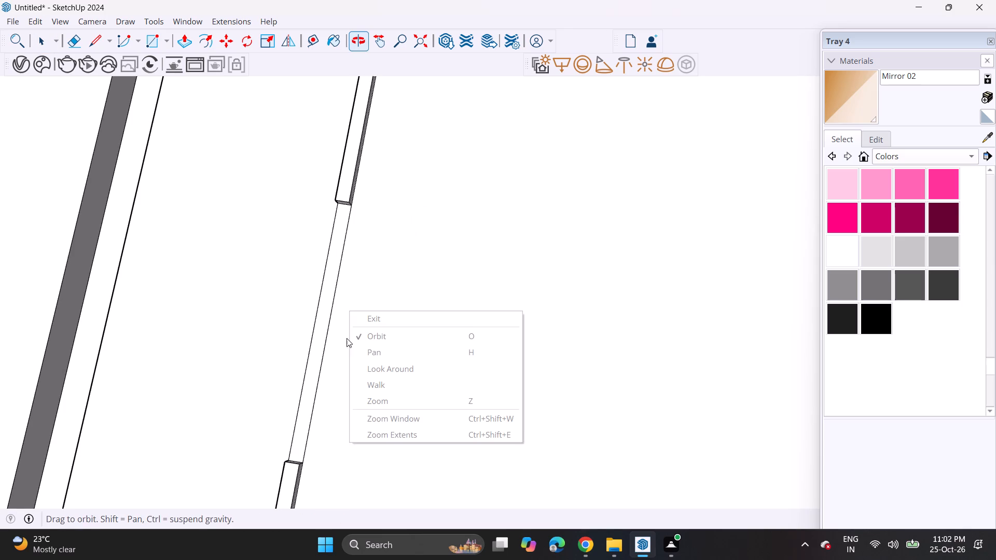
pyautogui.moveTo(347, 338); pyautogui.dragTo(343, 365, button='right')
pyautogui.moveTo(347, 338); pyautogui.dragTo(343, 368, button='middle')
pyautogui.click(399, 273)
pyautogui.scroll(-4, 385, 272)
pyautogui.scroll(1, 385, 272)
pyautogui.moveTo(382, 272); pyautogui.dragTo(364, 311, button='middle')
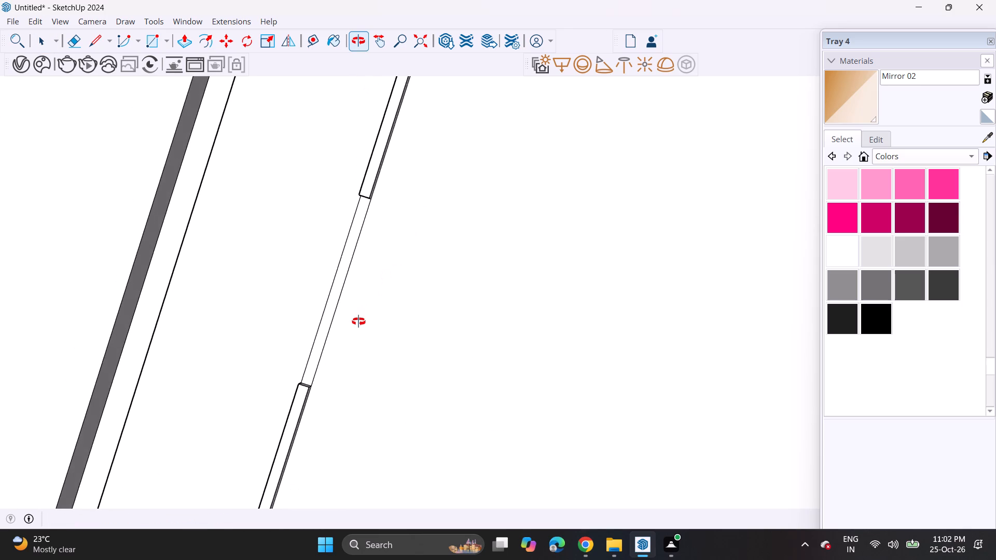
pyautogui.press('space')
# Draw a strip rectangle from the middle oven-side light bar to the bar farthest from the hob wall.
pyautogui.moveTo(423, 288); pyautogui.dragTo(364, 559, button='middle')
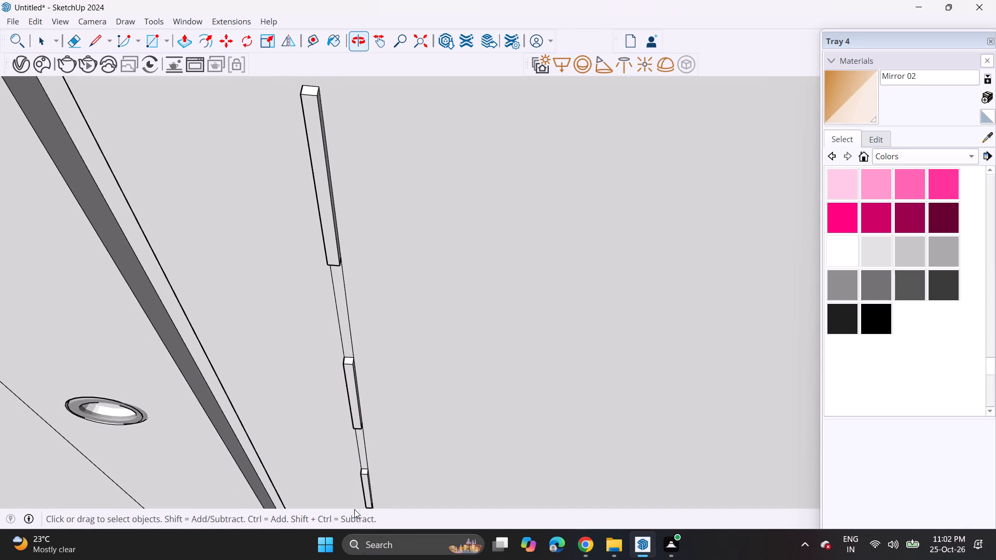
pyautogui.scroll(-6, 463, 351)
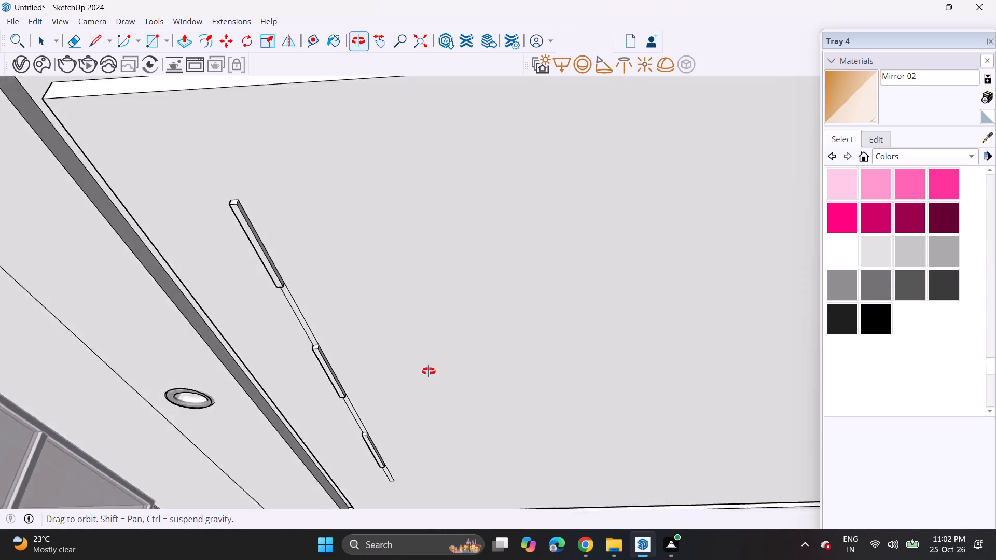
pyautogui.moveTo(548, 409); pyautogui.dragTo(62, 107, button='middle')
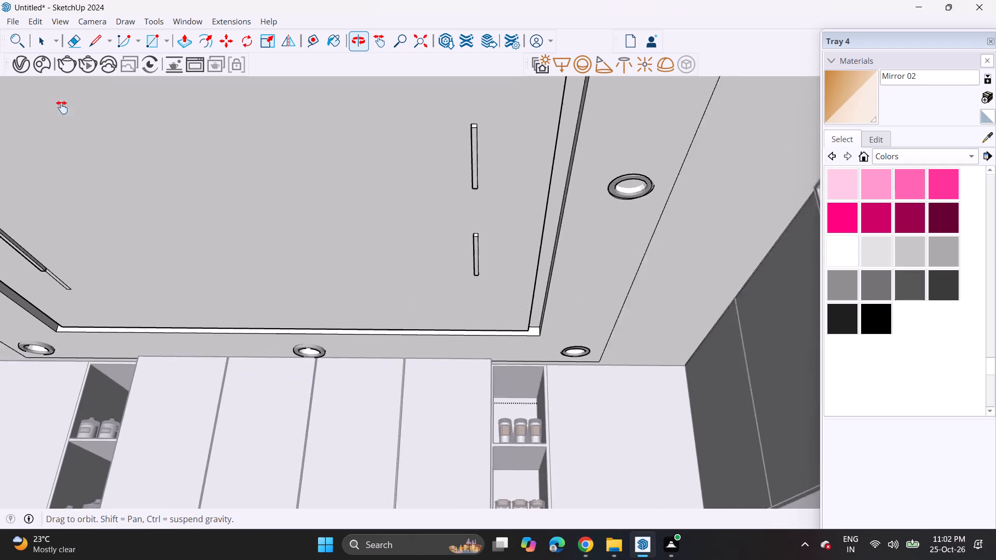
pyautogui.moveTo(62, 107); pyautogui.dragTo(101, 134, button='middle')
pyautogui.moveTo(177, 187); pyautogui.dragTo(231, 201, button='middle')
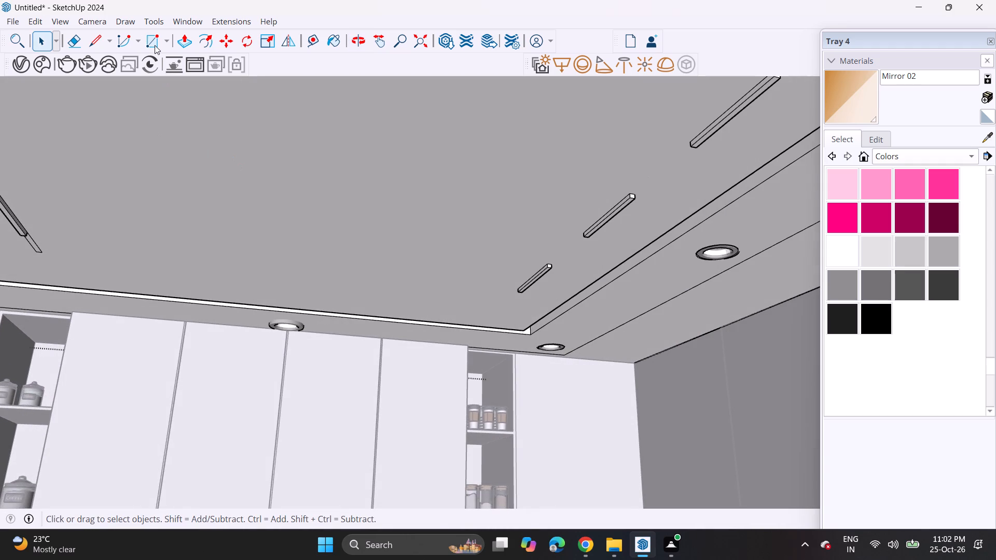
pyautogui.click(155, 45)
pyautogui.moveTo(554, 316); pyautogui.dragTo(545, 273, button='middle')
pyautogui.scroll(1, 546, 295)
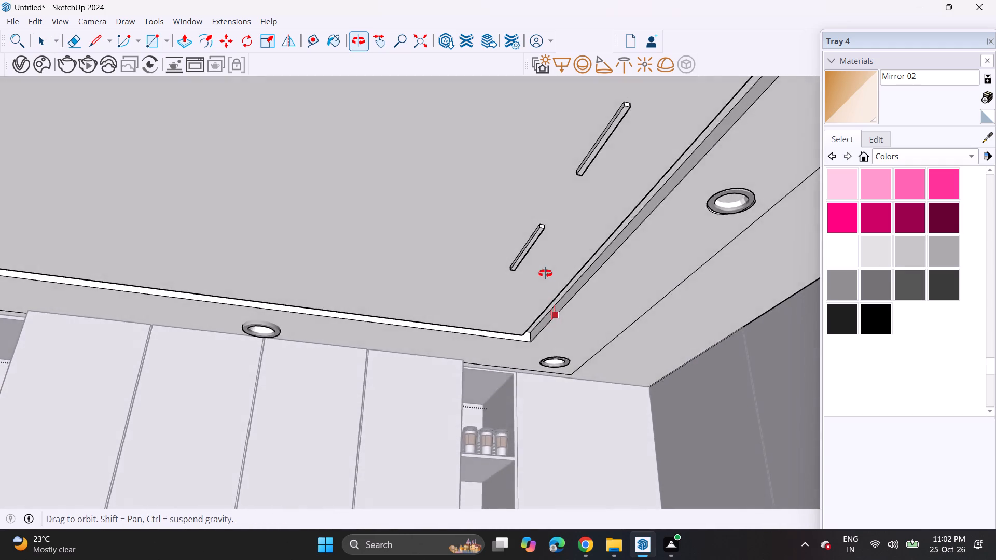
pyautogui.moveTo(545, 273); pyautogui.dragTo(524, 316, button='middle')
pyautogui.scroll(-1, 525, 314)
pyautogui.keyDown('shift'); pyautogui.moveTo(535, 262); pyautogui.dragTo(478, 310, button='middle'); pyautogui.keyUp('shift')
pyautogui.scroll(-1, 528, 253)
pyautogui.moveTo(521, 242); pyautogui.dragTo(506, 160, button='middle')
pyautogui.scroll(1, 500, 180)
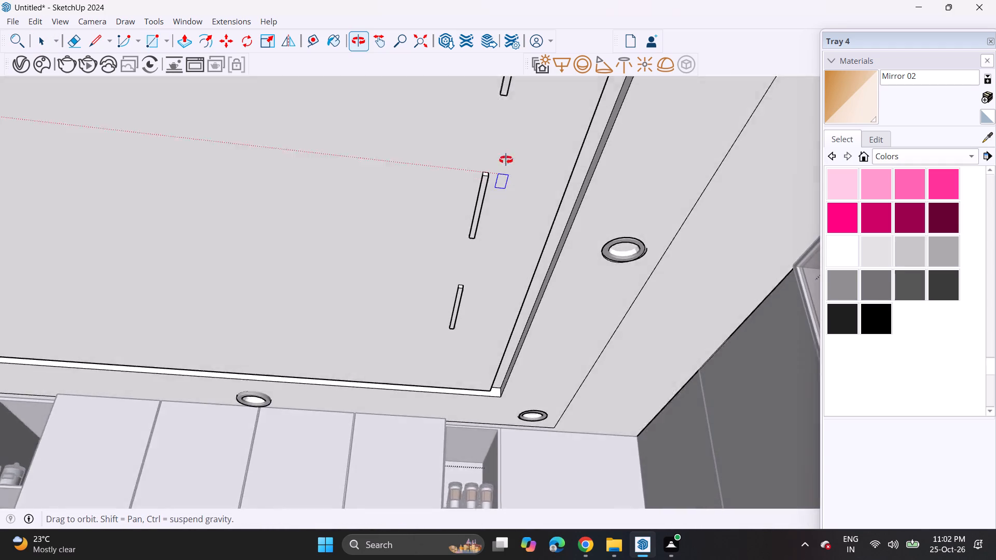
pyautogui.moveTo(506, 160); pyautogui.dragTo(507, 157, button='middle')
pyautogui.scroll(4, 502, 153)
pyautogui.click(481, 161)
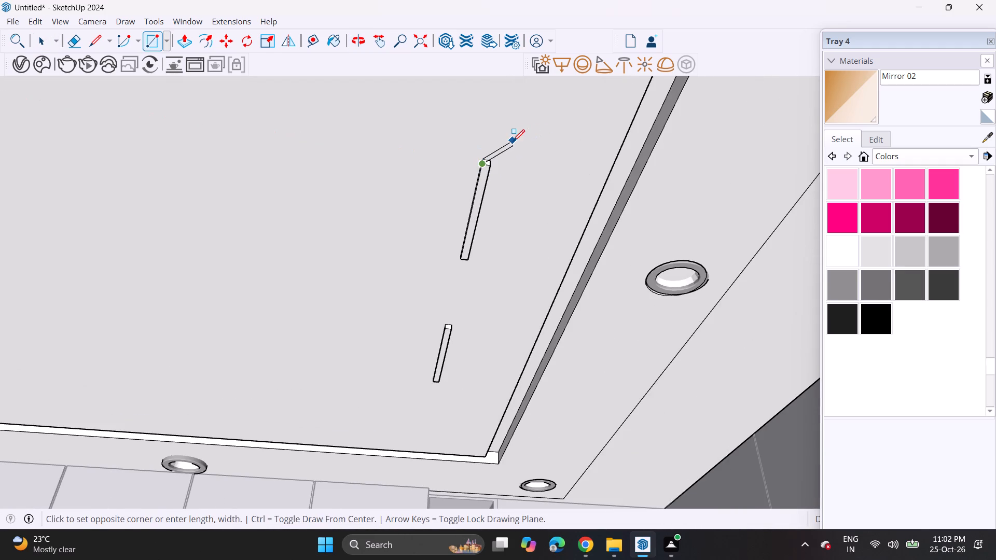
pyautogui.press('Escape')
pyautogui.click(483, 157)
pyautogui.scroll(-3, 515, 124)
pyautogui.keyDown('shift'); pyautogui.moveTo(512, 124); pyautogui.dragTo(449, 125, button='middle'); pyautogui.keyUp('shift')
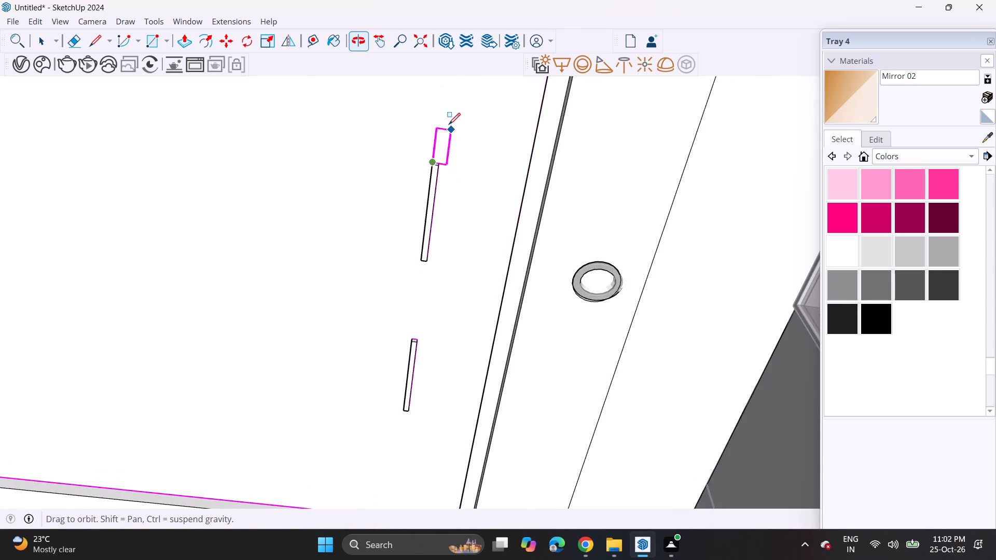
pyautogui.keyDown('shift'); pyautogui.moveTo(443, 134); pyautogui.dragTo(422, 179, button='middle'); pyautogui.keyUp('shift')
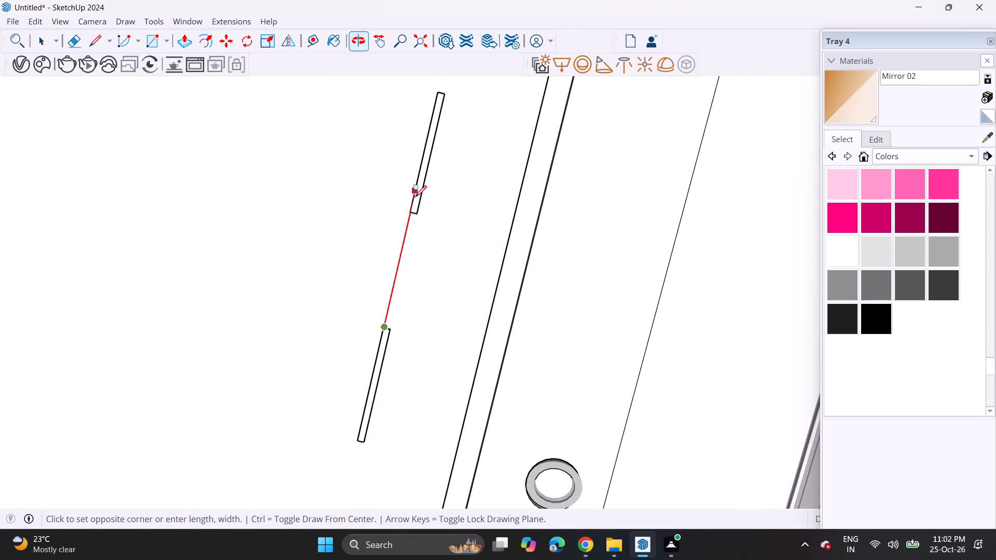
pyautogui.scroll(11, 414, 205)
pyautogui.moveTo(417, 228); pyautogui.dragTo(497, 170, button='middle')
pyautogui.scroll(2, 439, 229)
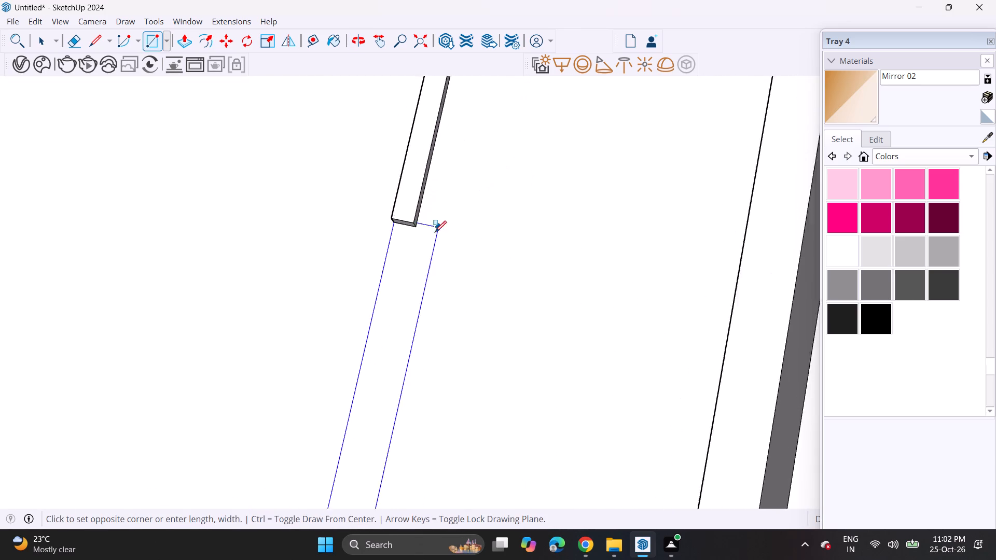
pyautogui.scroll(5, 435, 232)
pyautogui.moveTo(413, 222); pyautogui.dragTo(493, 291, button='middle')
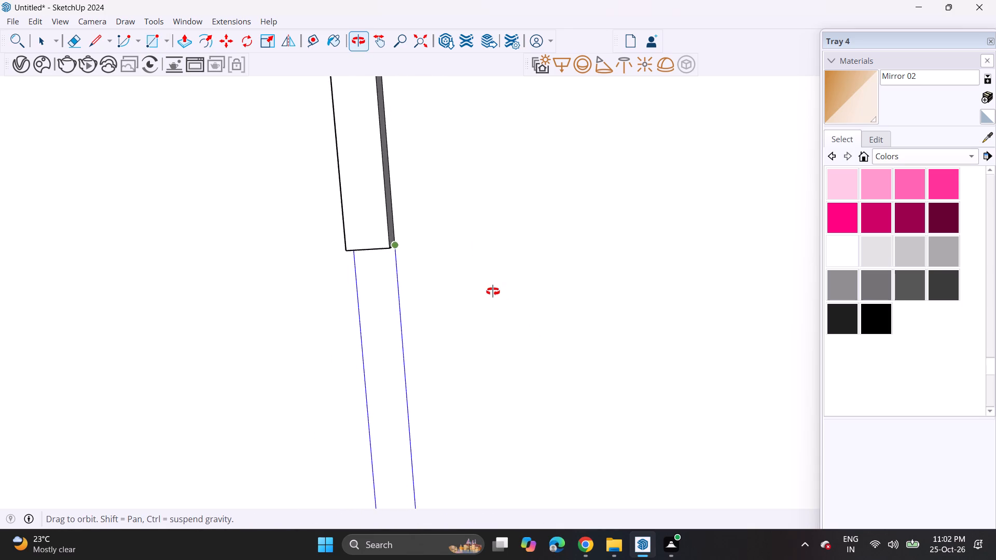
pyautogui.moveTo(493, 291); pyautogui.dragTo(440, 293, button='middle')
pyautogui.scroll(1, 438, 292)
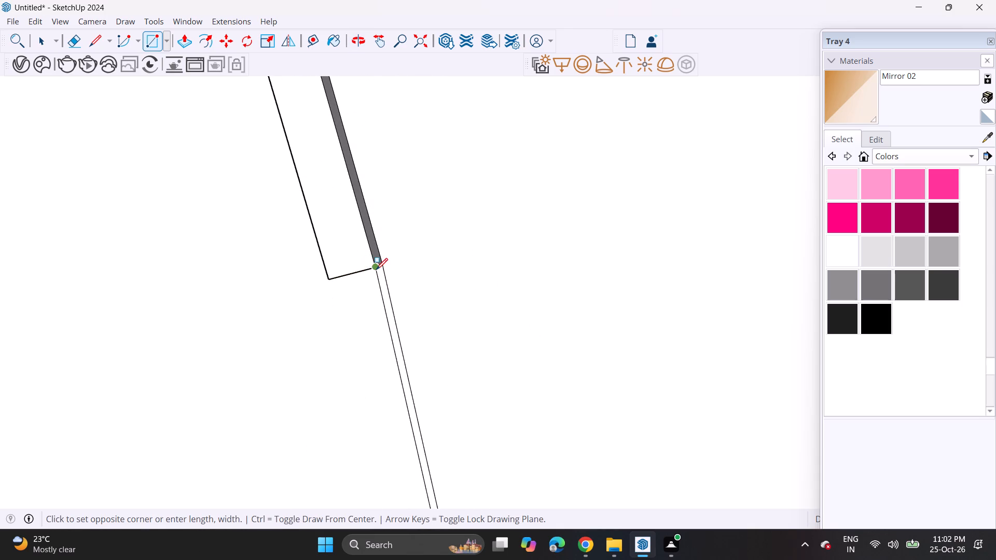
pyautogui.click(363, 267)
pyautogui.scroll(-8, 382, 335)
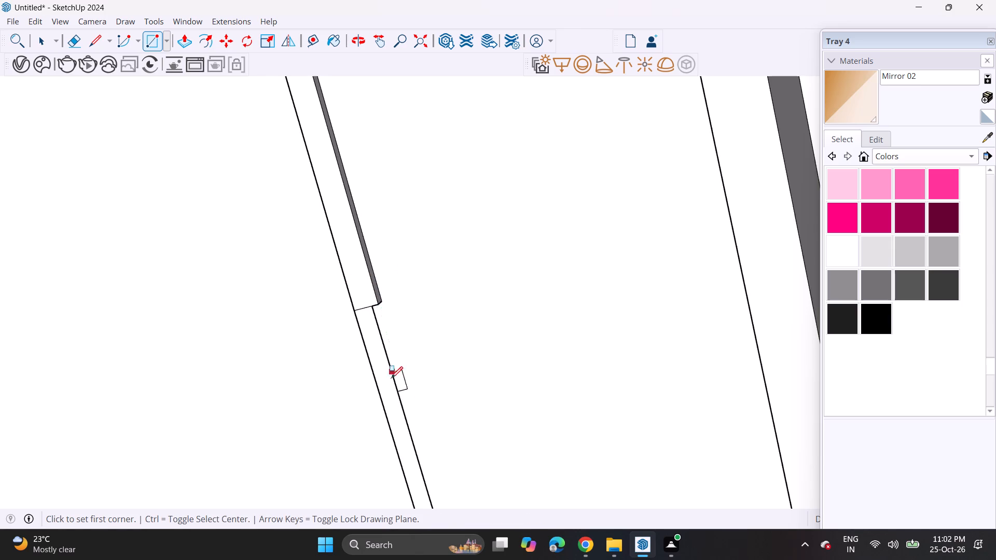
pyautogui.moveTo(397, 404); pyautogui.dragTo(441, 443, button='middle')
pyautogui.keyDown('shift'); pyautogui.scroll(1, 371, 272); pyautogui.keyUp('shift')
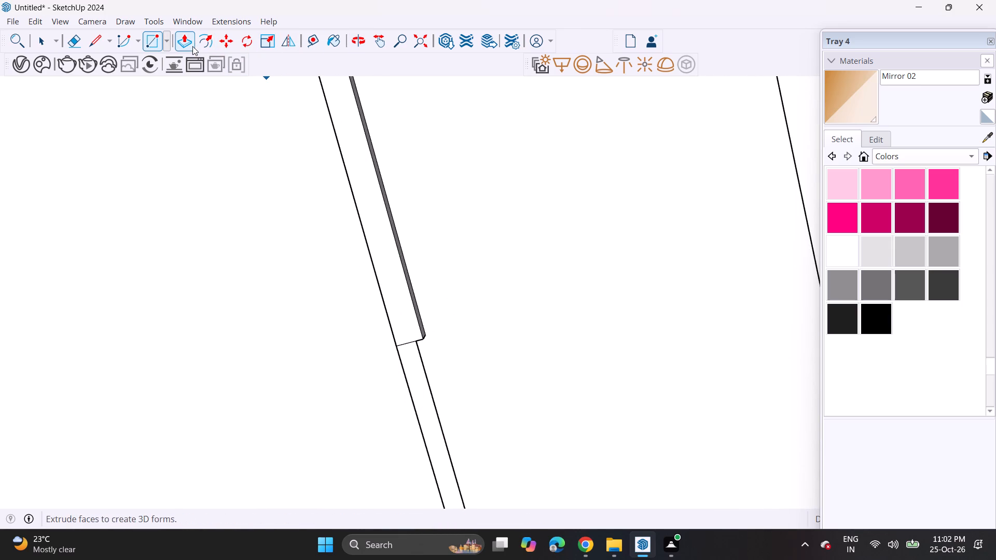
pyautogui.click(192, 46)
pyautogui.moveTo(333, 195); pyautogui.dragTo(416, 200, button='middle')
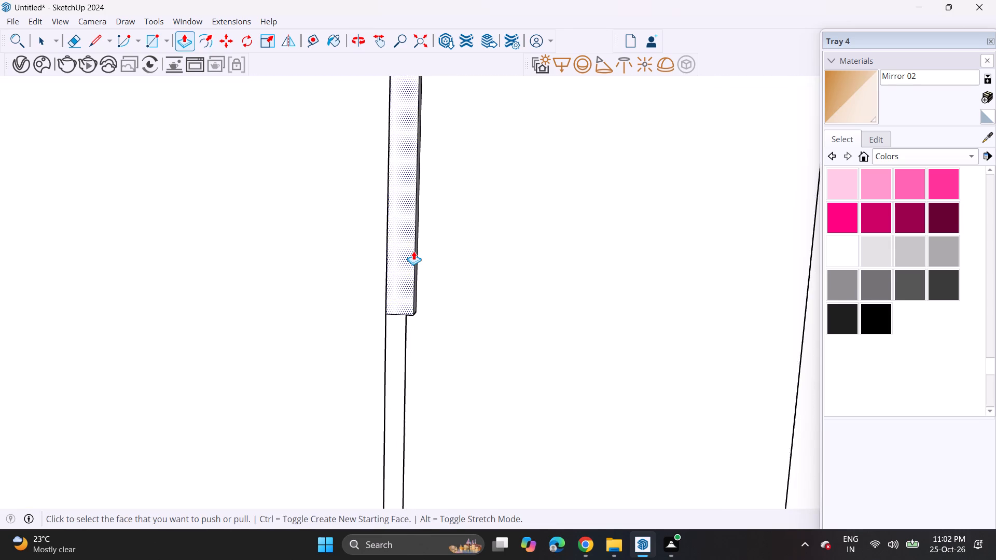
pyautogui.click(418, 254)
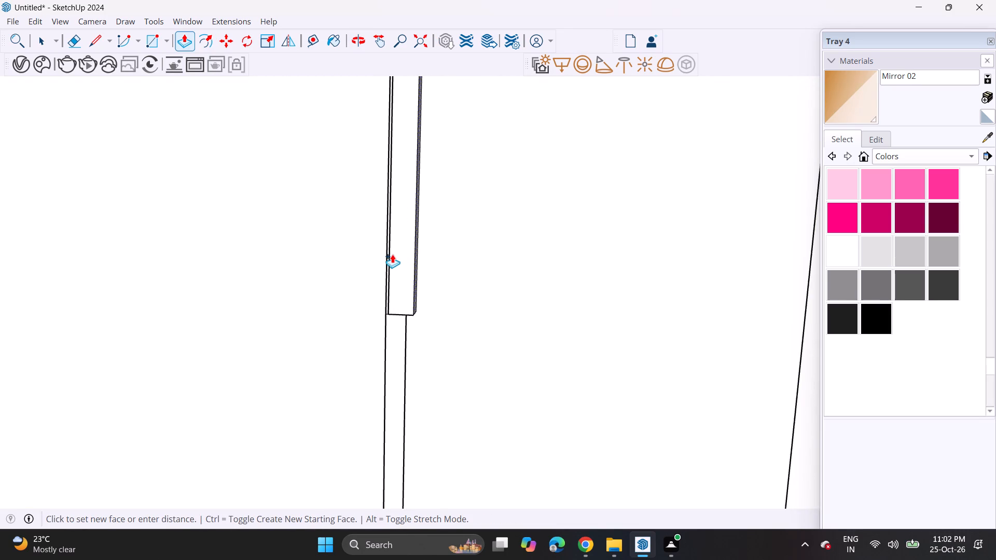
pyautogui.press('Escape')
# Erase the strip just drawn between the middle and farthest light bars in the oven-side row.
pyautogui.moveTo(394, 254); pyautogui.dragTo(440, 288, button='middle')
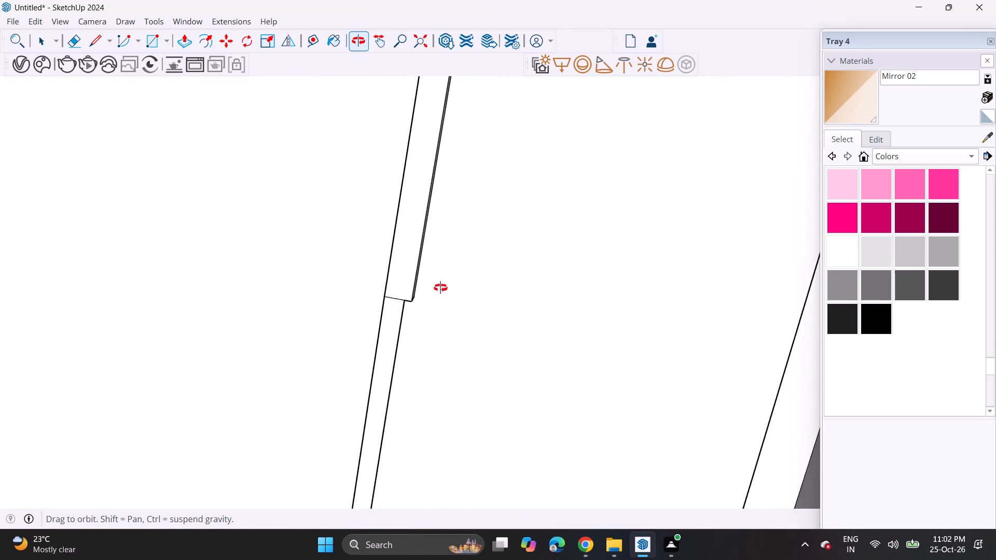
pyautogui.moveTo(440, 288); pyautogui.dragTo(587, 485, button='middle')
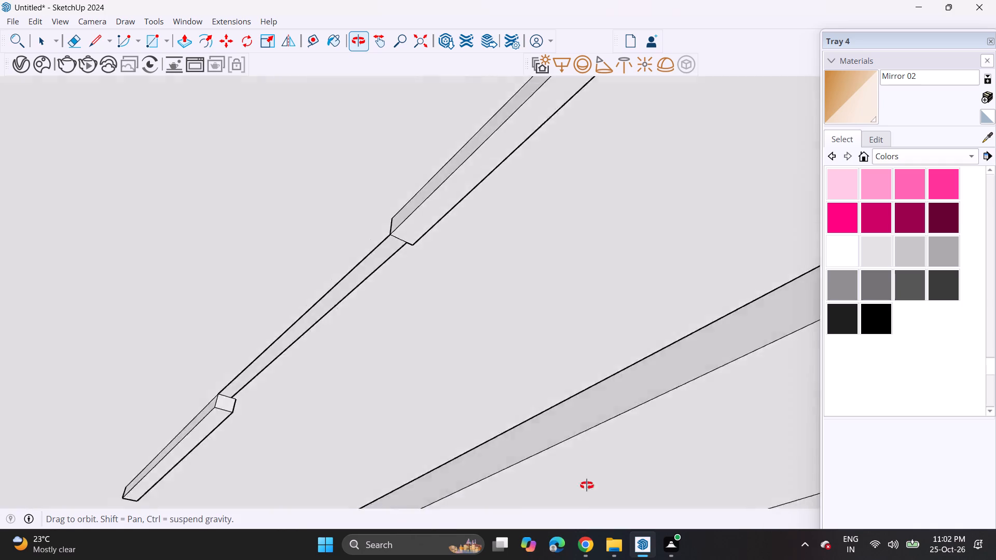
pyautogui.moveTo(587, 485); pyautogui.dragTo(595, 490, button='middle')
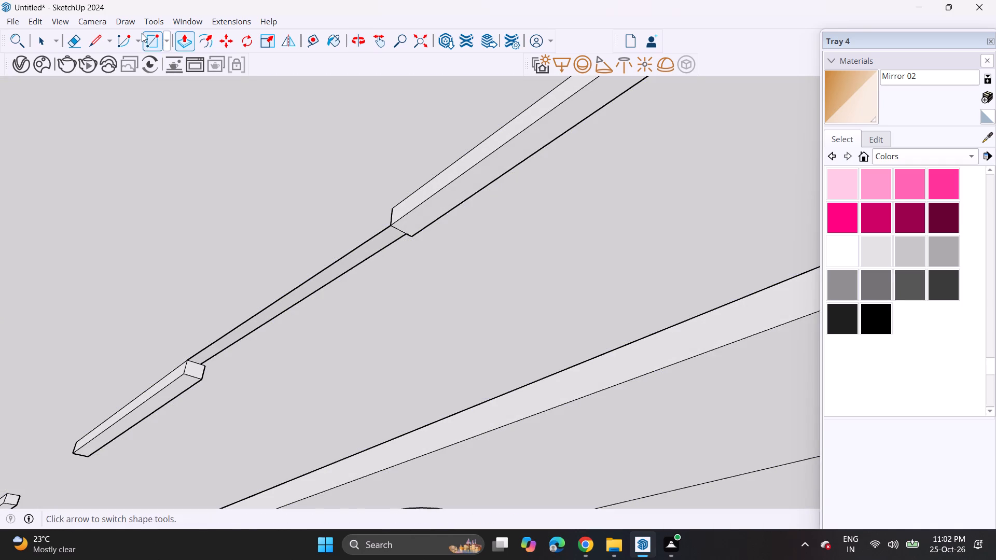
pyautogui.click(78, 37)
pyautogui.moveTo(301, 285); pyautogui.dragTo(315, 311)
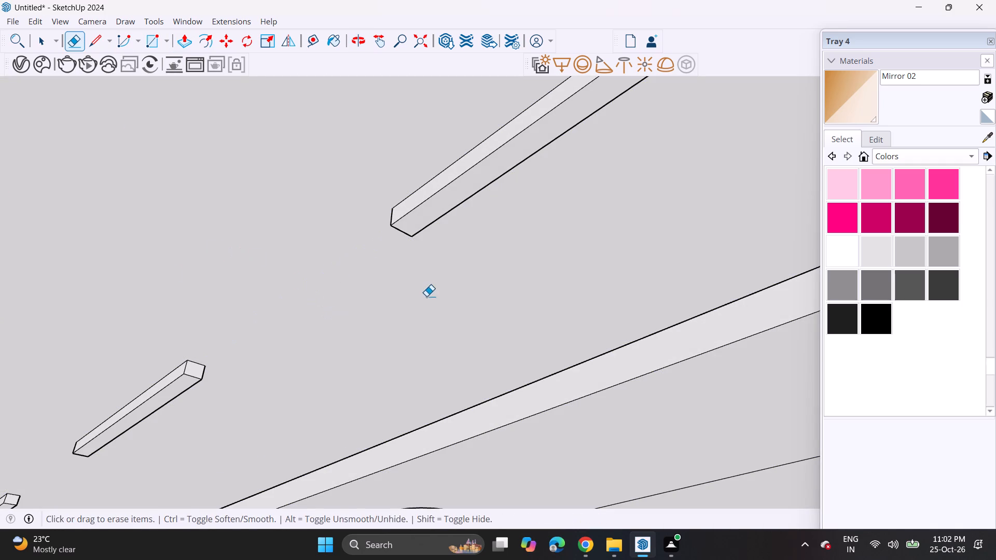
# Draw a bar-width rectangle on the ceiling joining the middle oven-side light bar to the bar farthest from the hob wall, corner to corner.
pyautogui.moveTo(414, 274); pyautogui.dragTo(227, 274, button='middle')
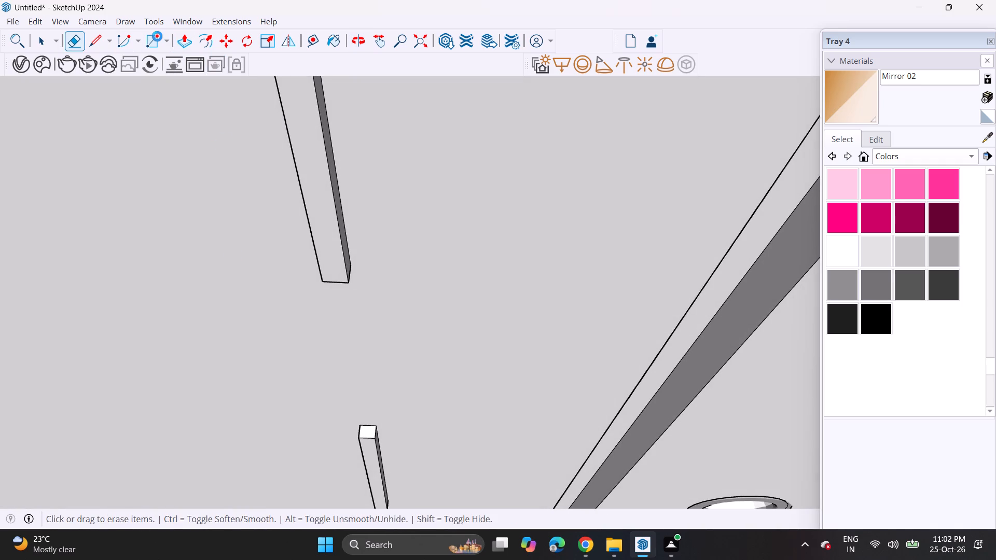
pyautogui.click(157, 36)
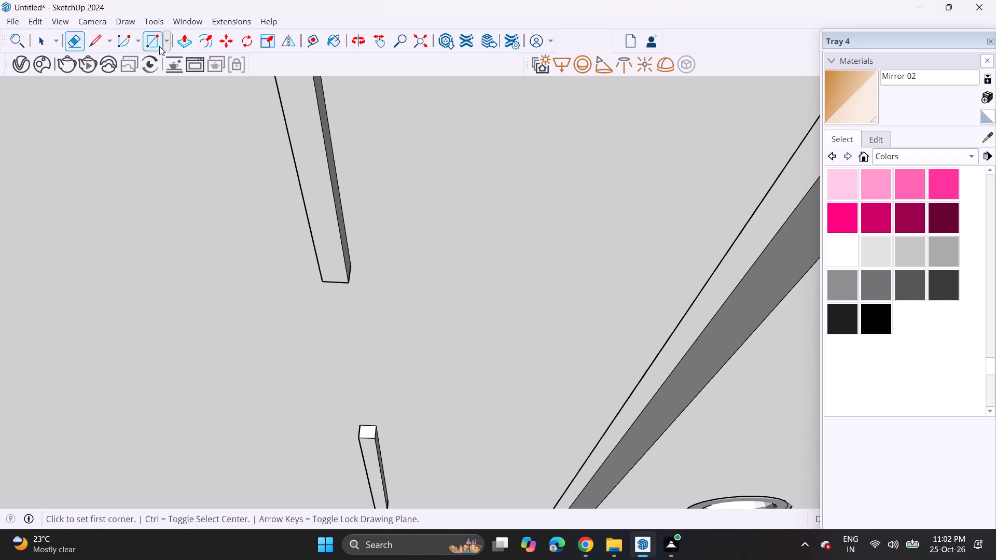
pyautogui.click(158, 45)
pyautogui.moveTo(363, 332); pyautogui.dragTo(366, 232, button='middle')
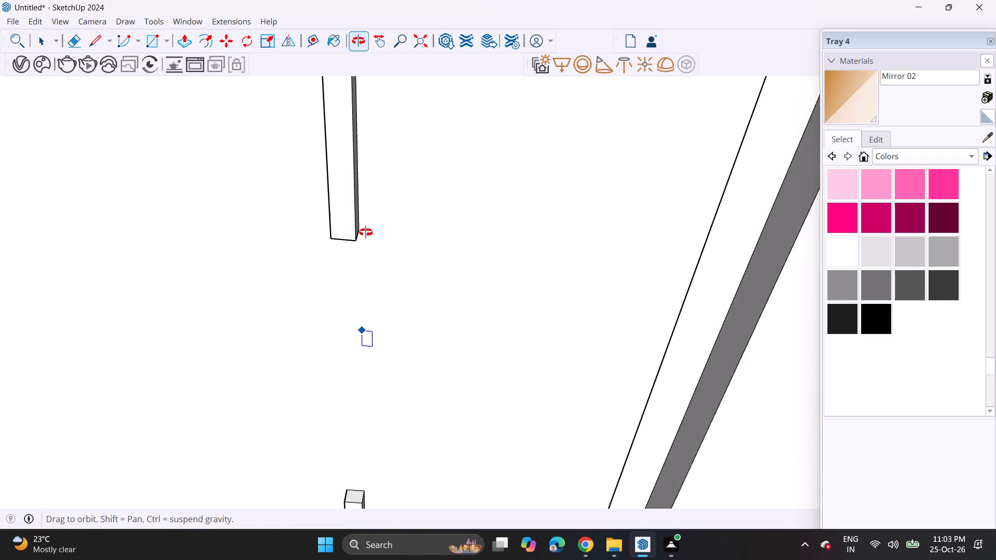
pyautogui.moveTo(366, 232); pyautogui.dragTo(364, 231, button='middle')
pyautogui.scroll(1, 378, 312)
pyautogui.keyDown('shift'); pyautogui.moveTo(377, 312); pyautogui.dragTo(382, 174, button='middle'); pyautogui.keyUp('shift')
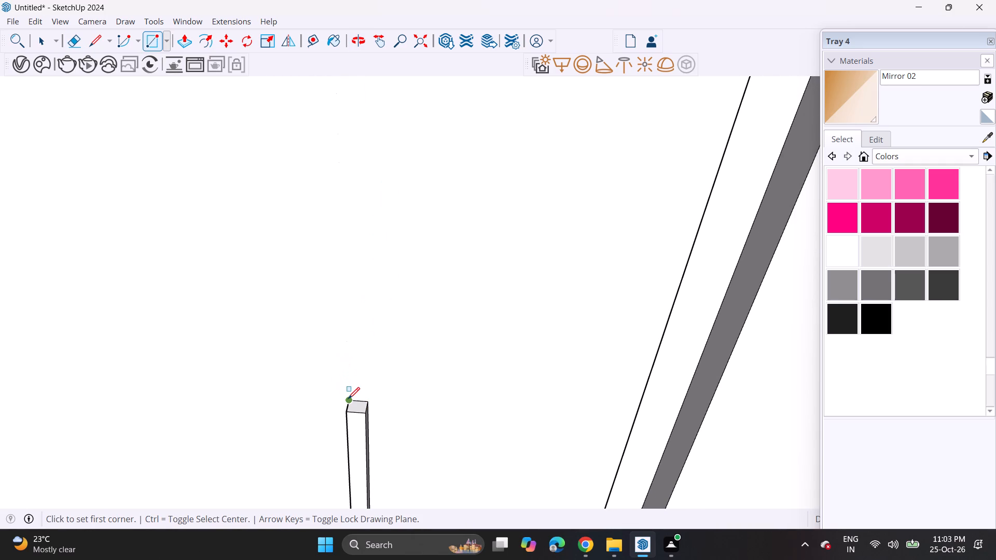
pyautogui.click(348, 399)
pyautogui.scroll(-5, 376, 179)
pyautogui.keyDown('shift'); pyautogui.moveTo(362, 199); pyautogui.dragTo(369, 297, button='middle'); pyautogui.keyUp('shift')
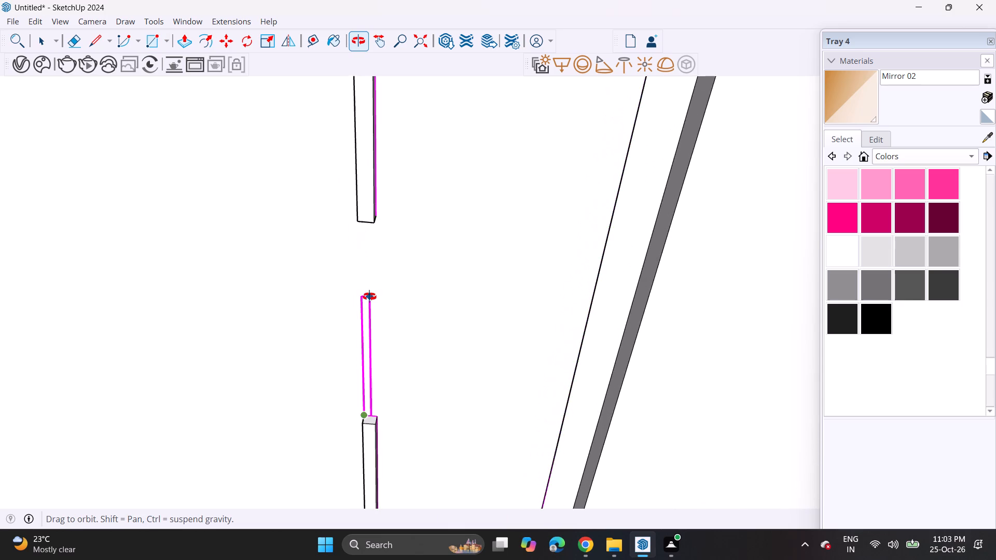
pyautogui.keyDown('shift'); pyautogui.moveTo(369, 297); pyautogui.dragTo(382, 111, button='middle'); pyautogui.keyUp('shift')
pyautogui.scroll(12, 395, 184)
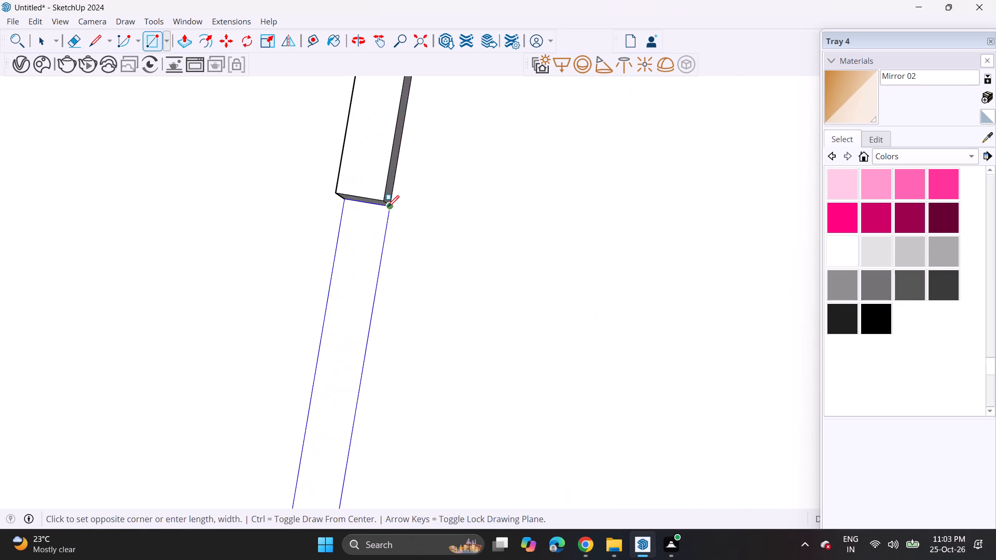
pyautogui.click(388, 207)
# Draw a bar-width strip rectangle joining the middle oven-side light bar to the bar nearest the hob wall.
pyautogui.scroll(-6, 367, 242)
pyautogui.moveTo(364, 237); pyautogui.dragTo(253, 486, button='middle')
pyautogui.scroll(1, 265, 479)
pyautogui.scroll(-2, 356, 345)
pyautogui.scroll(1, 356, 346)
pyautogui.scroll(-5, 356, 352)
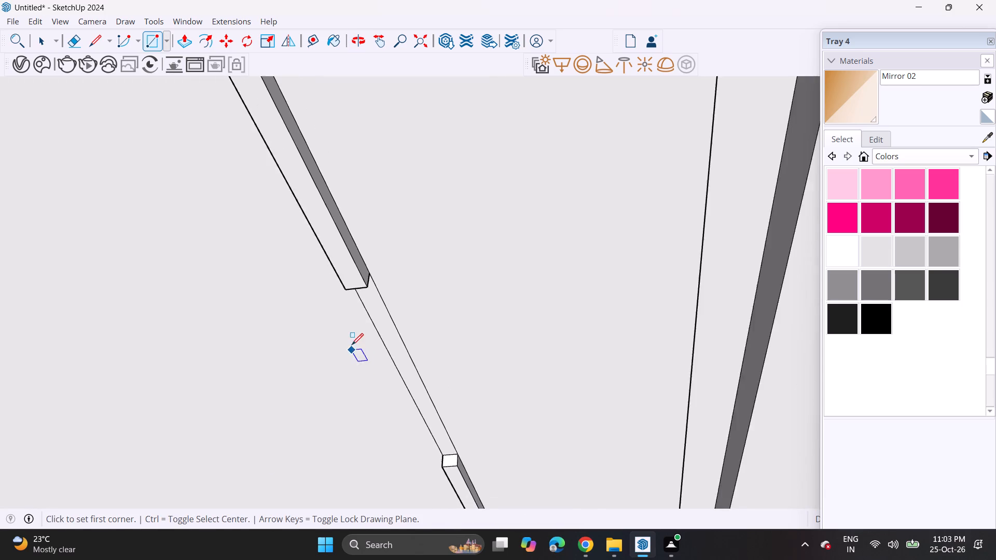
pyautogui.scroll(-8, 352, 345)
pyautogui.keyDown('shift'); pyautogui.moveTo(345, 333); pyautogui.dragTo(708, 306, button='middle'); pyautogui.keyUp('shift')
pyautogui.scroll(1, 704, 306)
pyautogui.scroll(-7, 588, 305)
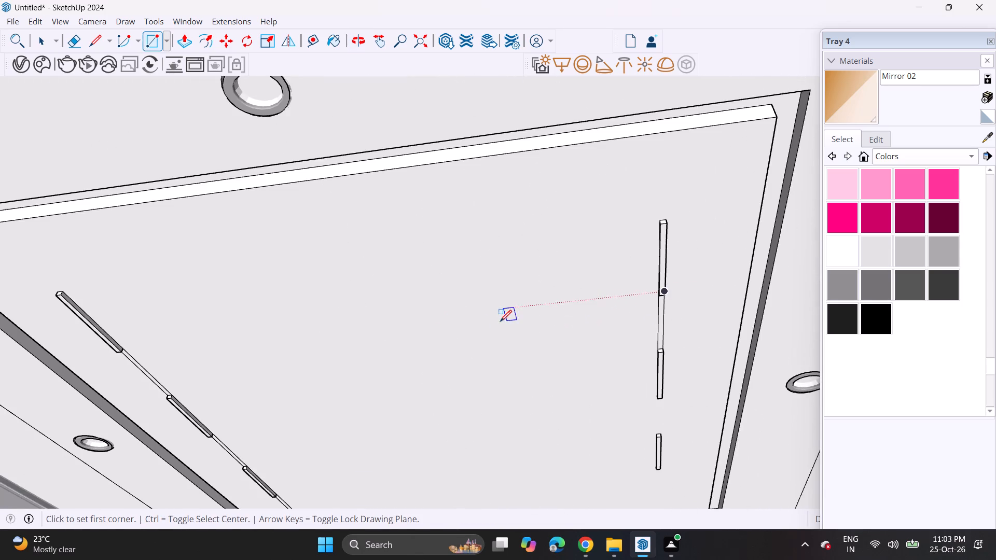
pyautogui.scroll(1, 662, 326)
pyautogui.keyDown('shift'); pyautogui.moveTo(659, 326); pyautogui.dragTo(499, 163, button='middle'); pyautogui.keyUp('shift')
pyautogui.scroll(3, 531, 246)
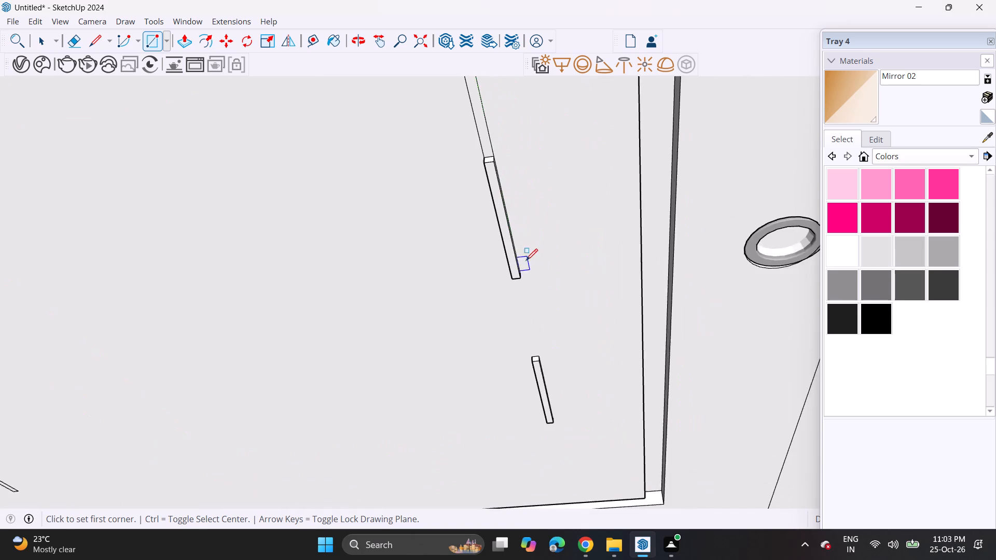
pyautogui.scroll(8, 526, 260)
pyautogui.moveTo(536, 302); pyautogui.dragTo(521, 149, button='middle')
pyautogui.keyDown('shift'); pyautogui.moveTo(513, 342); pyautogui.dragTo(468, 229, button='middle'); pyautogui.keyUp('shift')
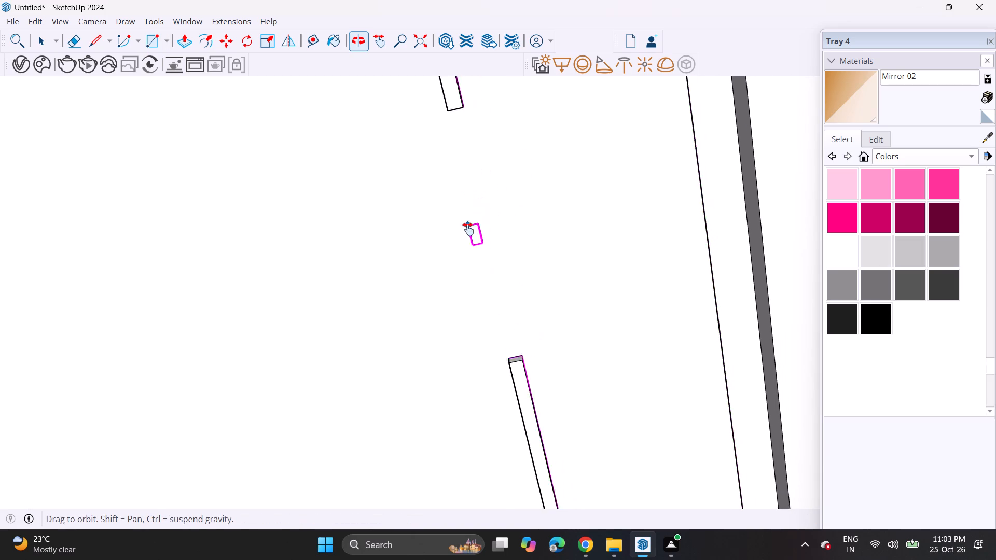
pyautogui.keyDown('shift'); pyautogui.moveTo(468, 229); pyautogui.dragTo(425, 211, button='middle'); pyautogui.keyUp('shift')
pyautogui.click(420, 133)
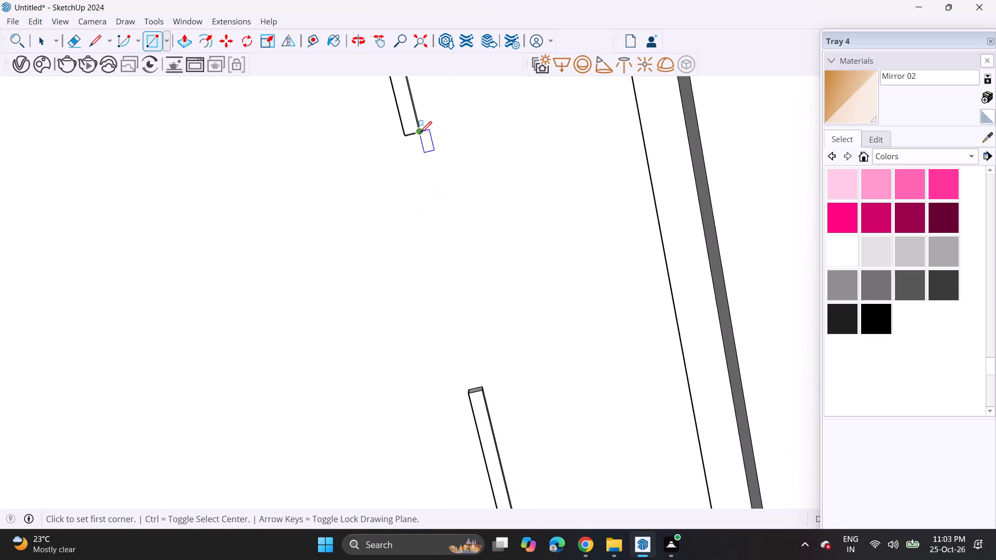
pyautogui.press('Escape')
pyautogui.scroll(-1, 432, 128)
pyautogui.scroll(1, 424, 135)
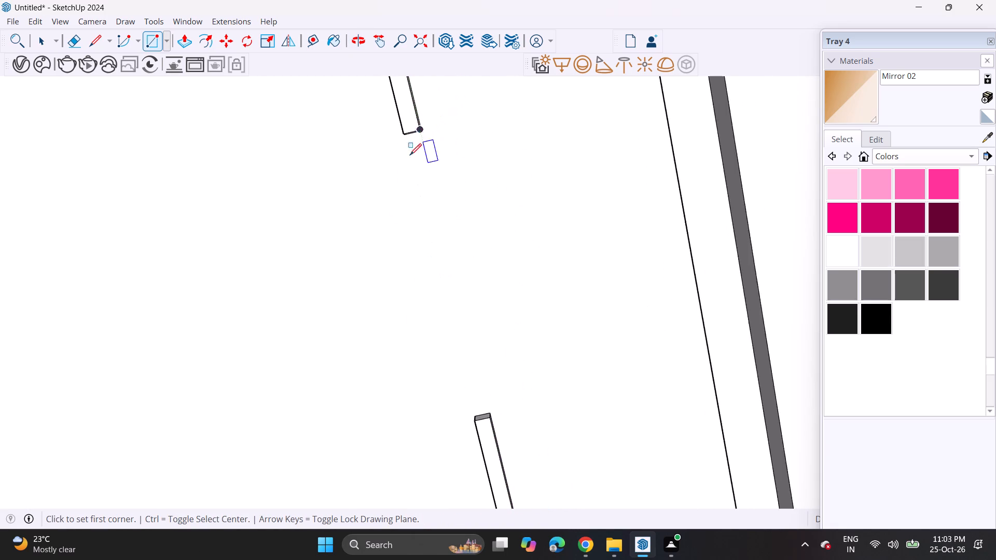
pyautogui.scroll(2, 410, 155)
pyautogui.moveTo(404, 173); pyautogui.dragTo(400, 116, button='middle')
pyautogui.click(422, 127)
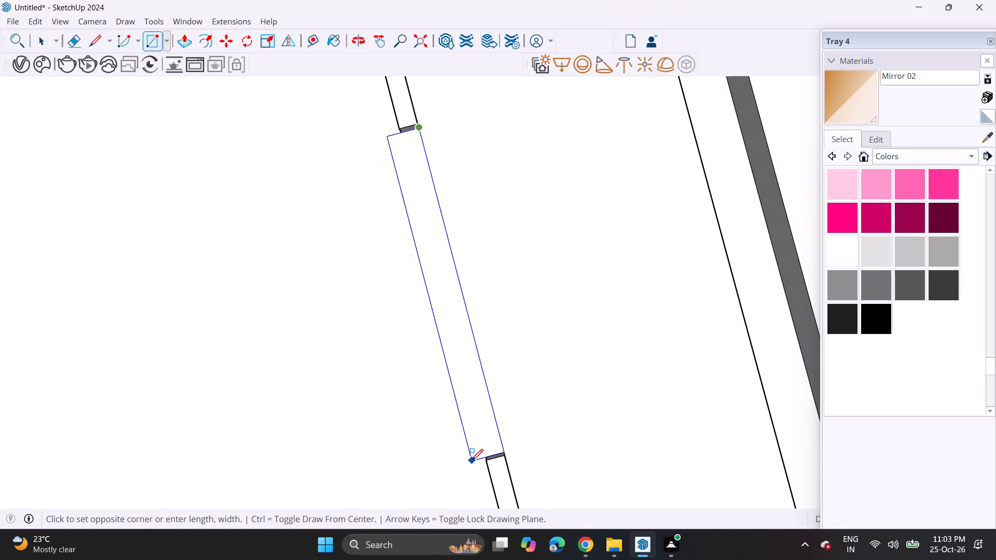
pyautogui.click(485, 457)
# Draw a short freehand strip rectangle on the ceiling, running from the end of the last oven-side bar towards the hob wall.
pyautogui.scroll(-12, 481, 423)
pyautogui.keyDown('shift'); pyautogui.moveTo(507, 444); pyautogui.dragTo(506, 229, button='middle'); pyautogui.keyUp('shift')
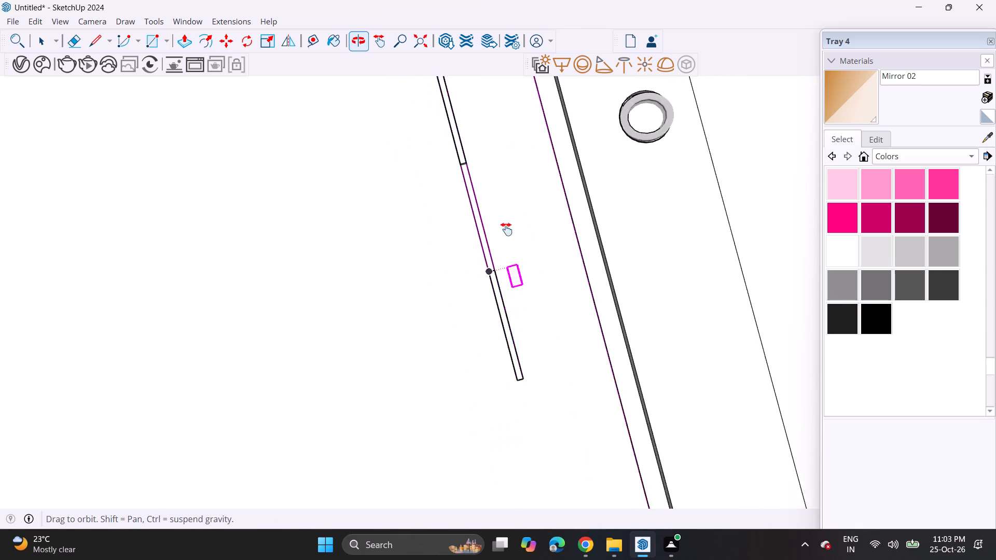
pyautogui.keyDown('shift'); pyautogui.moveTo(506, 229); pyautogui.dragTo(502, 175, button='middle'); pyautogui.keyUp('shift')
pyautogui.scroll(4, 515, 352)
pyautogui.scroll(11, 525, 273)
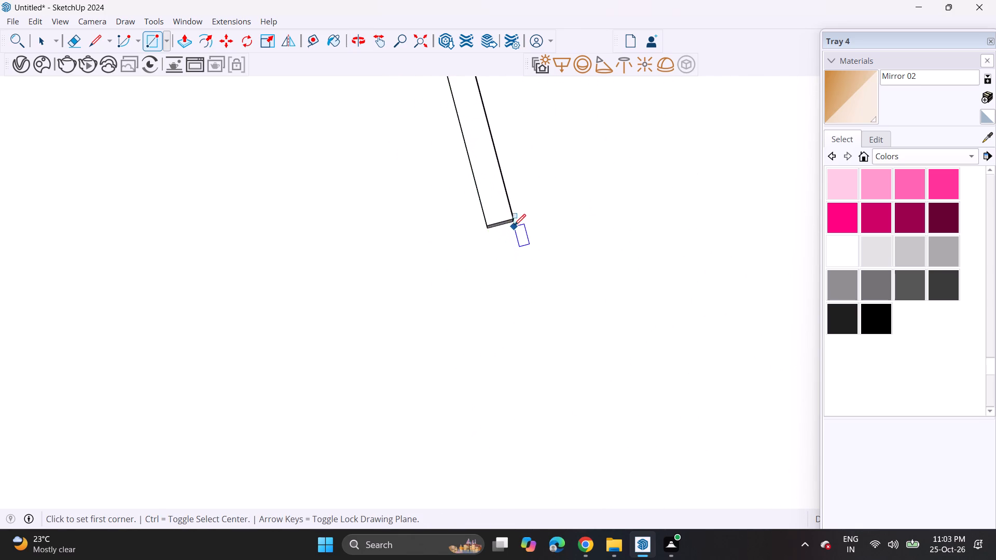
pyautogui.scroll(10, 514, 222)
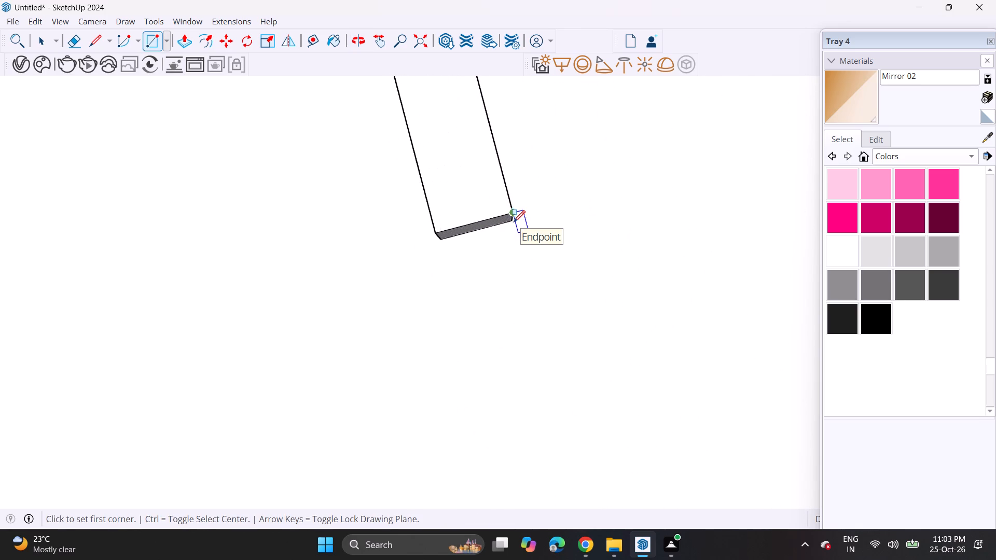
pyautogui.click(514, 220)
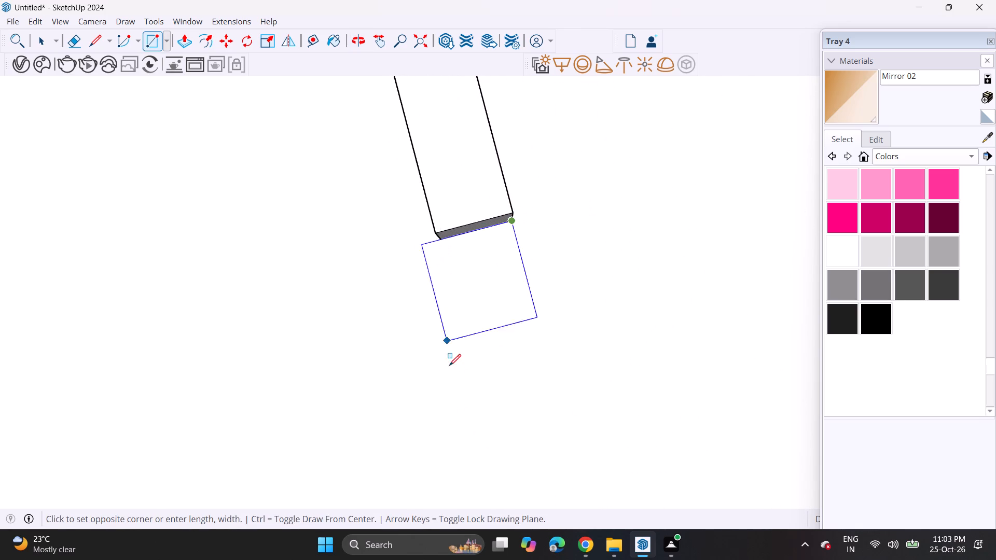
pyautogui.scroll(-7, 493, 501)
pyautogui.moveTo(493, 479); pyautogui.dragTo(439, 208, button='middle')
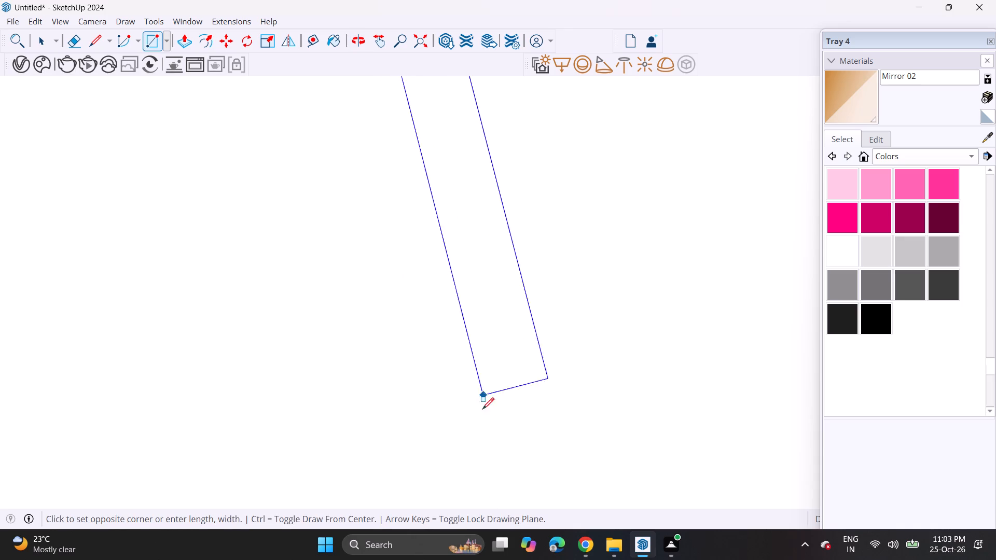
pyautogui.scroll(-6, 482, 409)
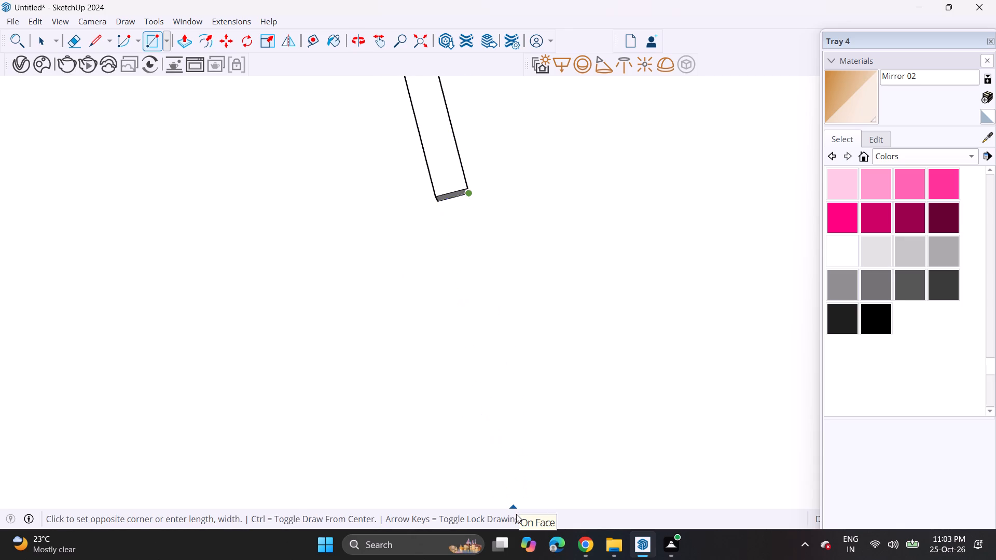
pyautogui.scroll(-1, 508, 466)
pyautogui.keyDown('shift'); pyautogui.moveTo(508, 466); pyautogui.dragTo(473, 326, button='middle'); pyautogui.keyUp('shift')
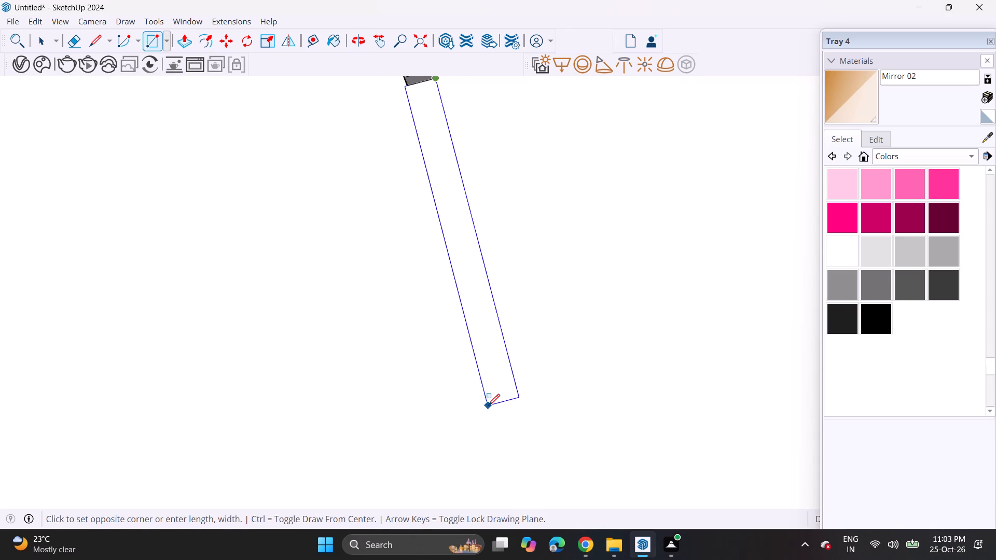
pyautogui.click(497, 436)
# Examine both rows of light bars and joining strips in the recessed ceiling from several angles.
pyautogui.scroll(-4, 400, 345)
pyautogui.scroll(1, 400, 345)
pyautogui.scroll(-1, 400, 345)
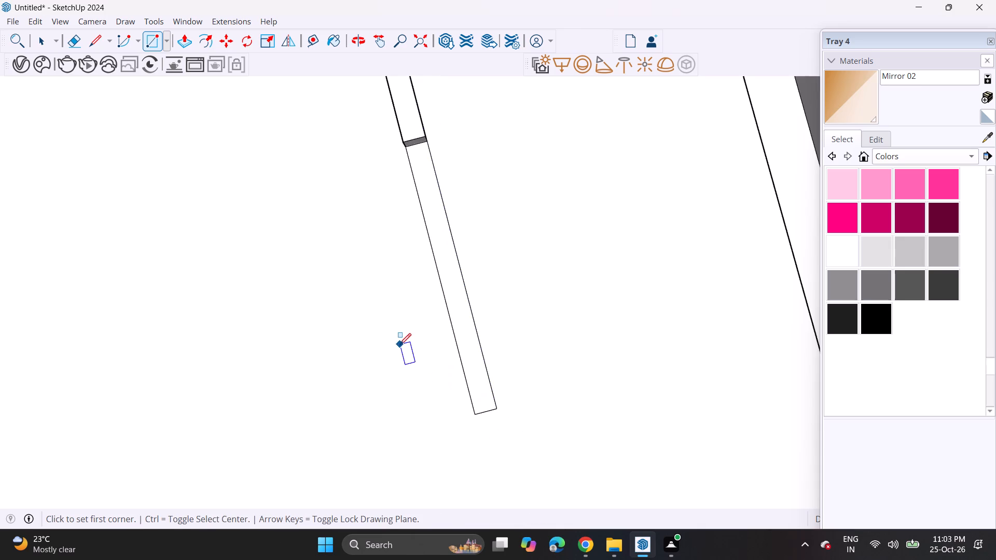
pyautogui.moveTo(390, 329); pyautogui.dragTo(526, 498, button='middle')
pyautogui.scroll(-14, 470, 371)
pyautogui.keyDown('shift'); pyautogui.moveTo(428, 356); pyautogui.dragTo(628, 348, button='middle'); pyautogui.keyUp('shift')
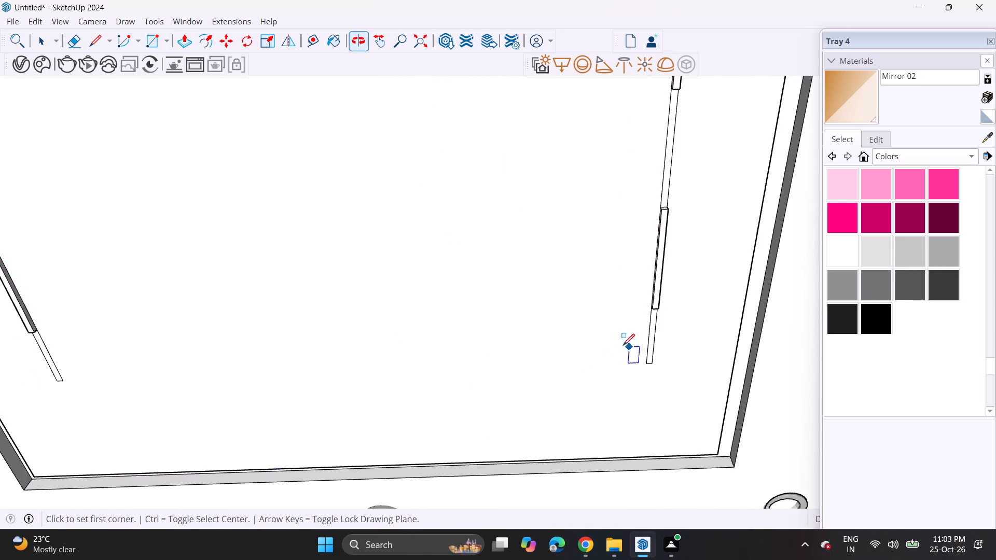
pyautogui.moveTo(586, 338); pyautogui.dragTo(604, 460, button='middle')
pyautogui.scroll(-11, 579, 377)
pyautogui.keyDown('shift'); pyautogui.moveTo(566, 363); pyautogui.dragTo(509, 326, button='middle'); pyautogui.keyUp('shift')
pyautogui.moveTo(497, 349); pyautogui.dragTo(486, 410, button='middle')
pyautogui.press('space')
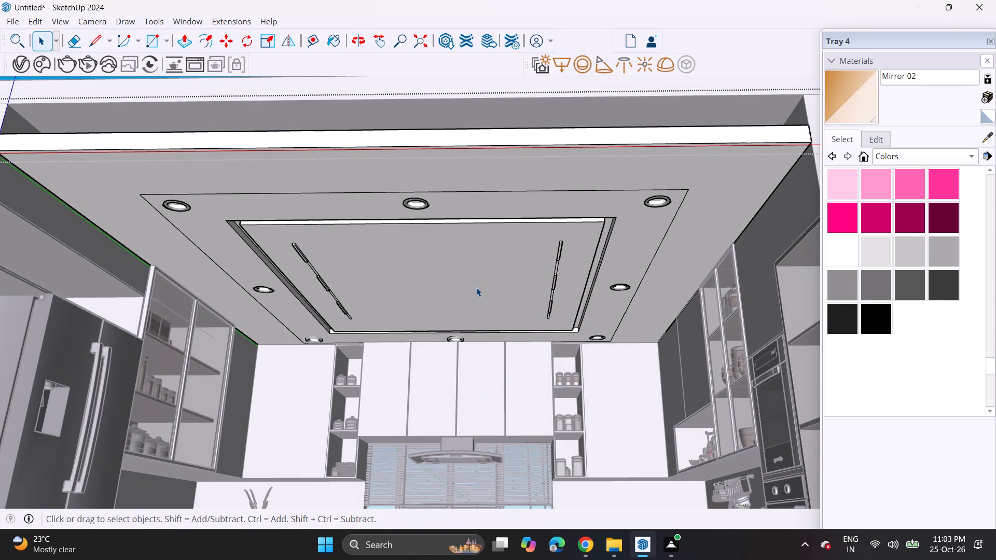
pyautogui.scroll(4, 475, 285)
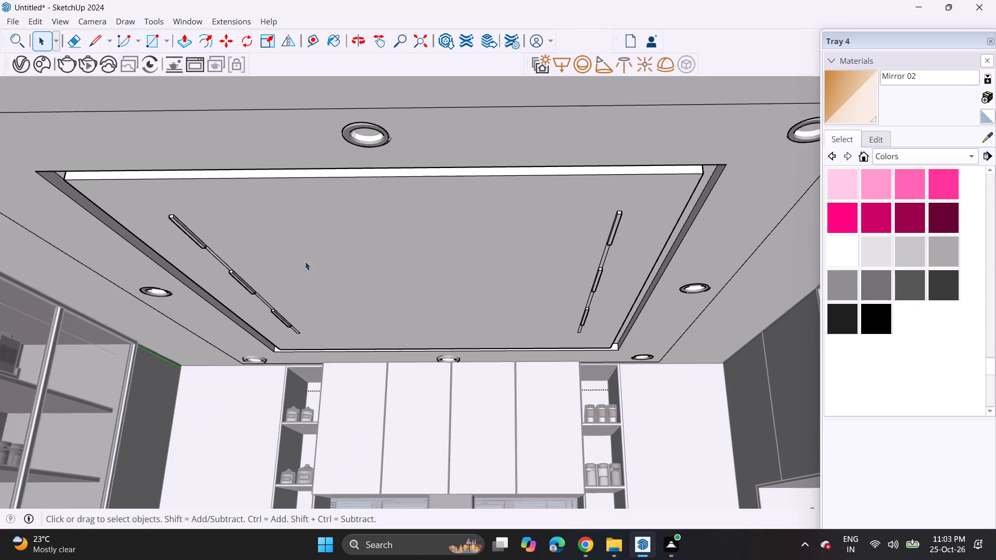
# Switch to 3D Warehouse in Chrome and search the models for "TUBE".
pyautogui.click(592, 546)
pyautogui.click(672, 78)
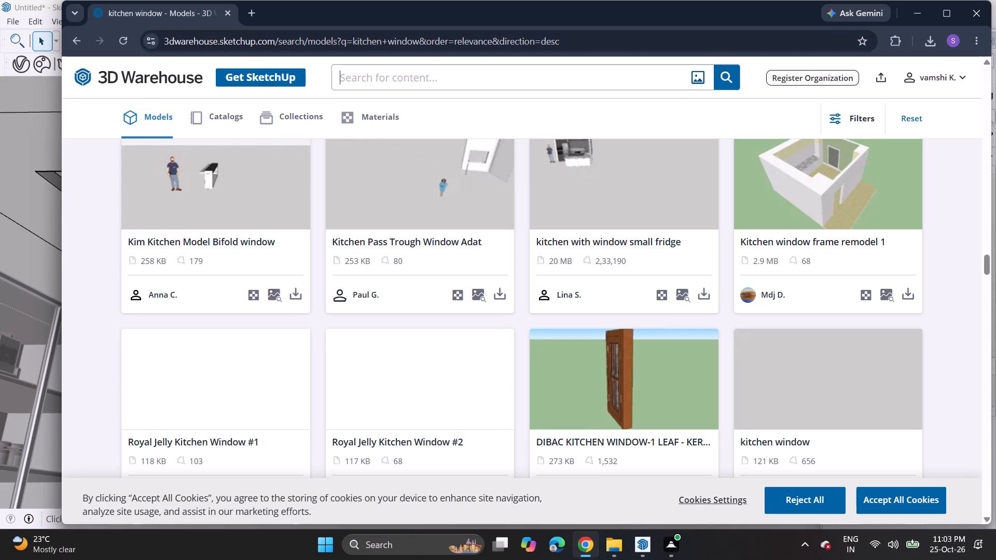
pyautogui.write('TU')
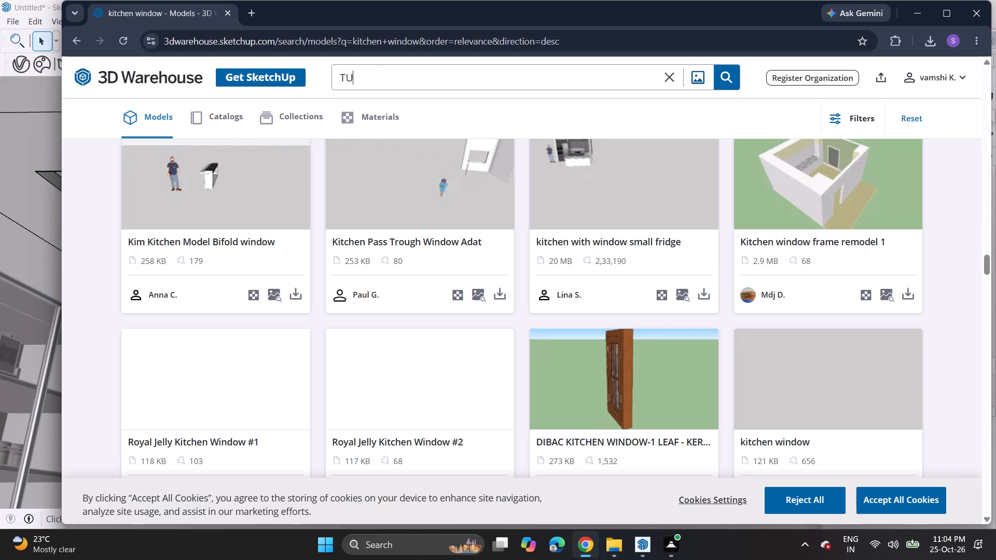
pyautogui.write('BE')
pyautogui.press('Return')
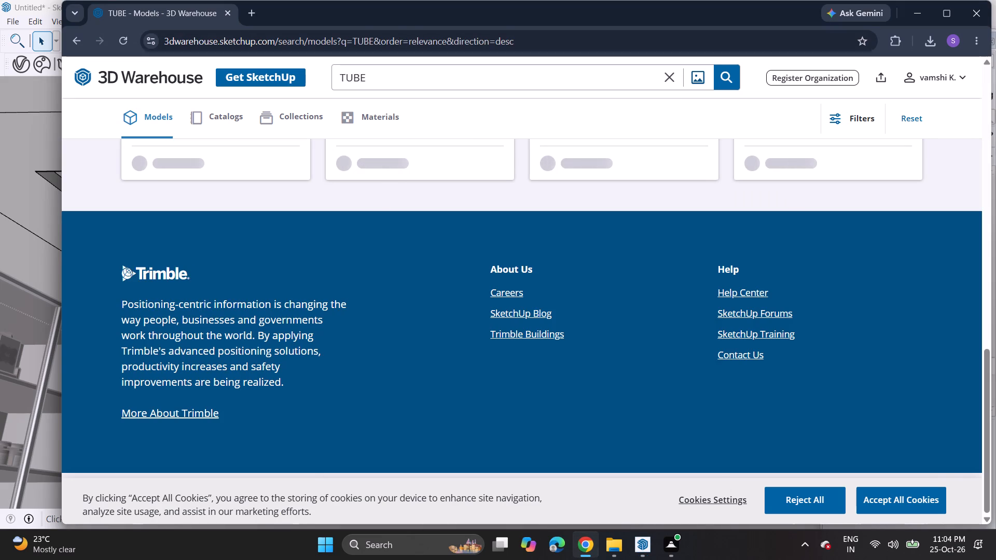
# Browse the tube search results for a model suitable as a linear ceiling light.
pyautogui.scroll(9, 568, 239)
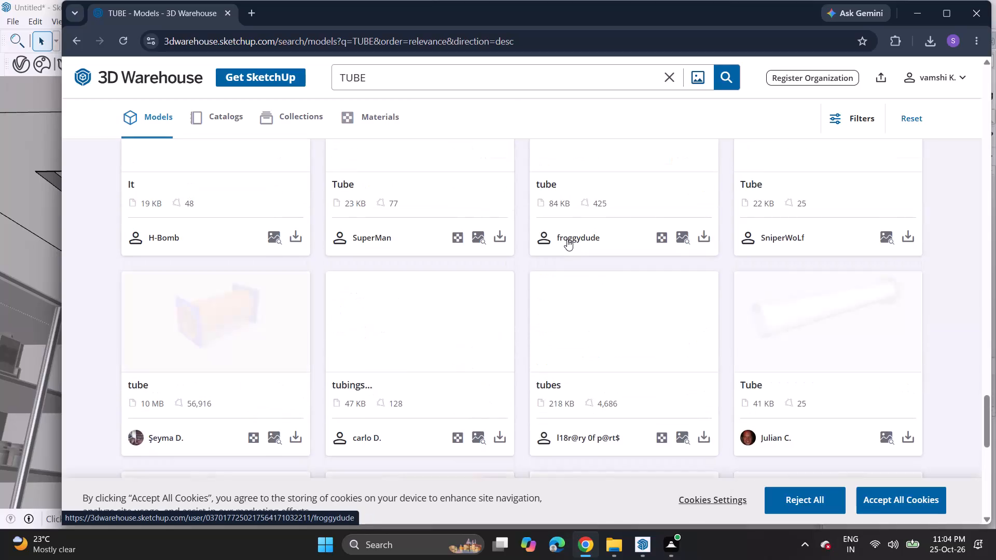
pyautogui.scroll(3, 567, 239)
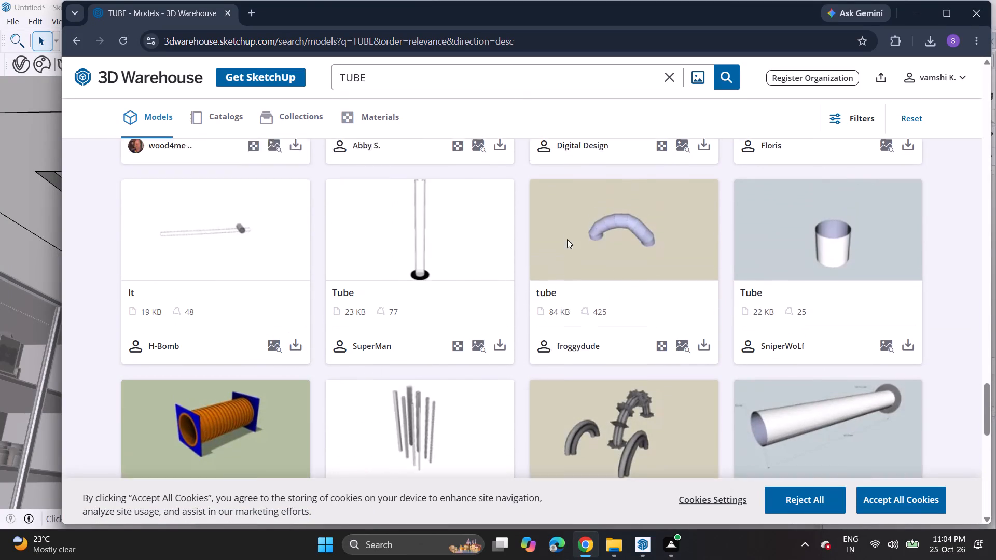
pyautogui.scroll(9, 567, 239)
pyautogui.scroll(-1, 567, 239)
pyautogui.scroll(11, 567, 239)
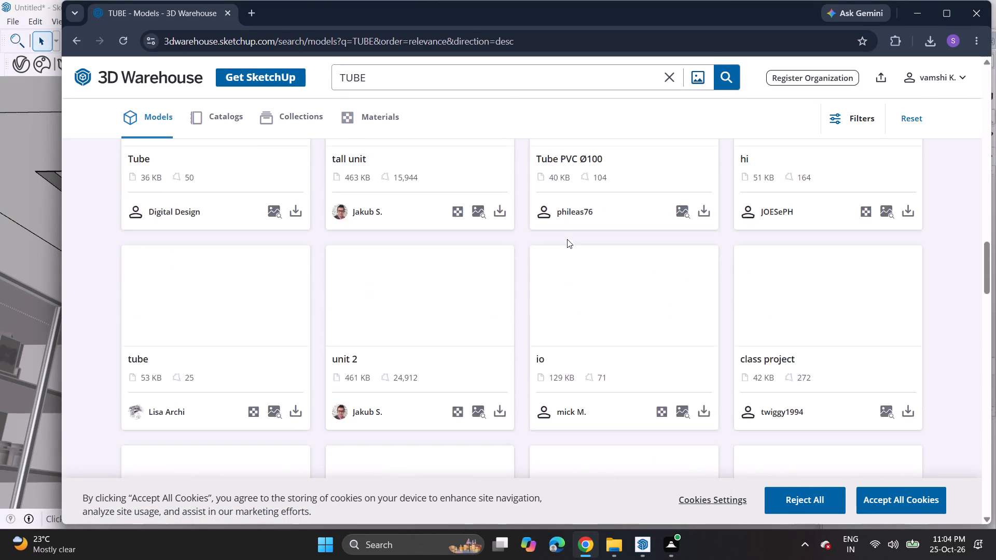
pyautogui.scroll(3, 567, 239)
pyautogui.scroll(-1, 567, 239)
pyautogui.scroll(2, 567, 239)
pyautogui.scroll(-1, 559, 287)
pyautogui.scroll(-5, 573, 362)
pyautogui.scroll(1, 573, 362)
pyautogui.scroll(-9, 573, 362)
pyautogui.scroll(1, 572, 360)
pyautogui.scroll(-9, 572, 360)
pyautogui.scroll(1, 572, 360)
pyautogui.scroll(-14, 572, 360)
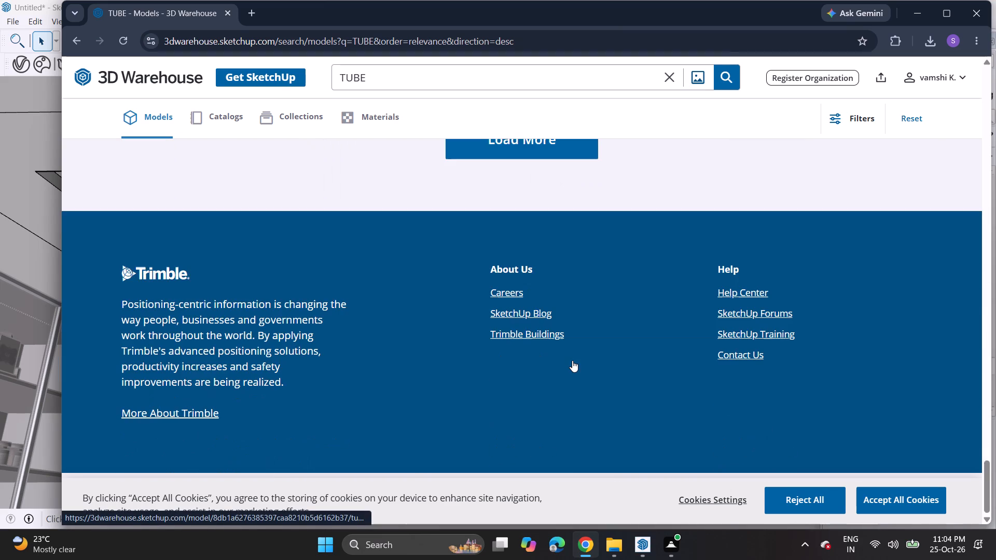
pyautogui.scroll(7, 572, 360)
pyautogui.scroll(-1, 572, 360)
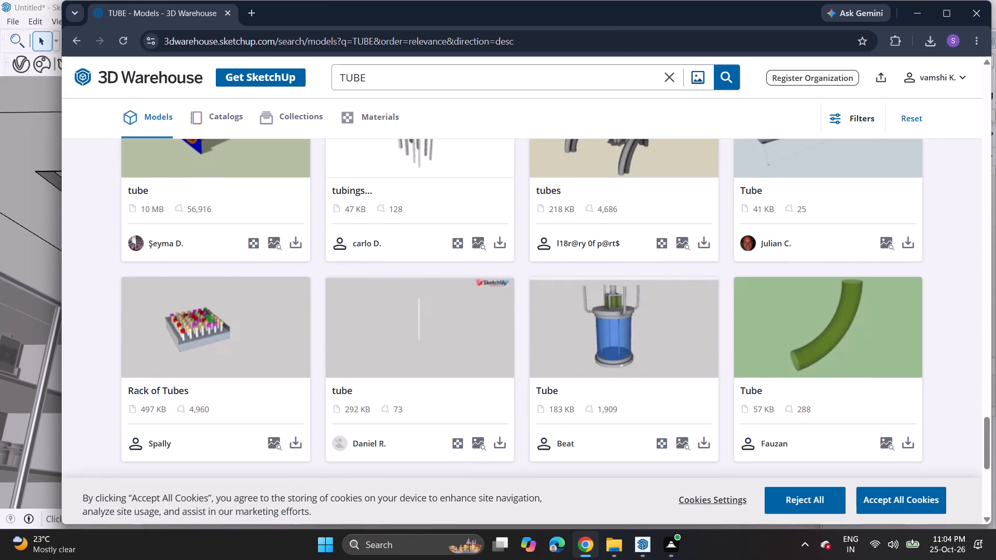
# Extend the model search to "TUBE LIGTH".
pyautogui.click(555, 89)
pyautogui.press('space')
pyautogui.write('LIGTH')
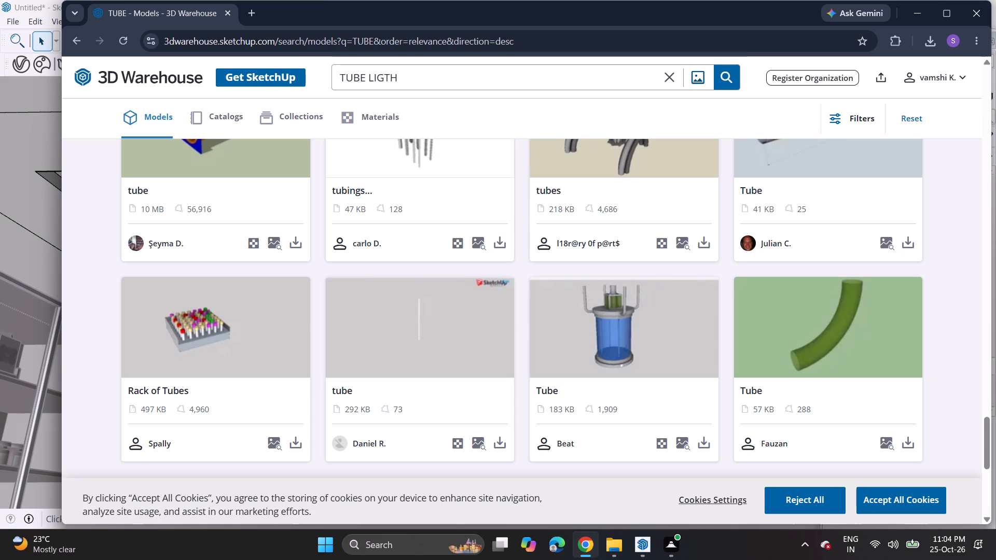
pyautogui.press('Return')
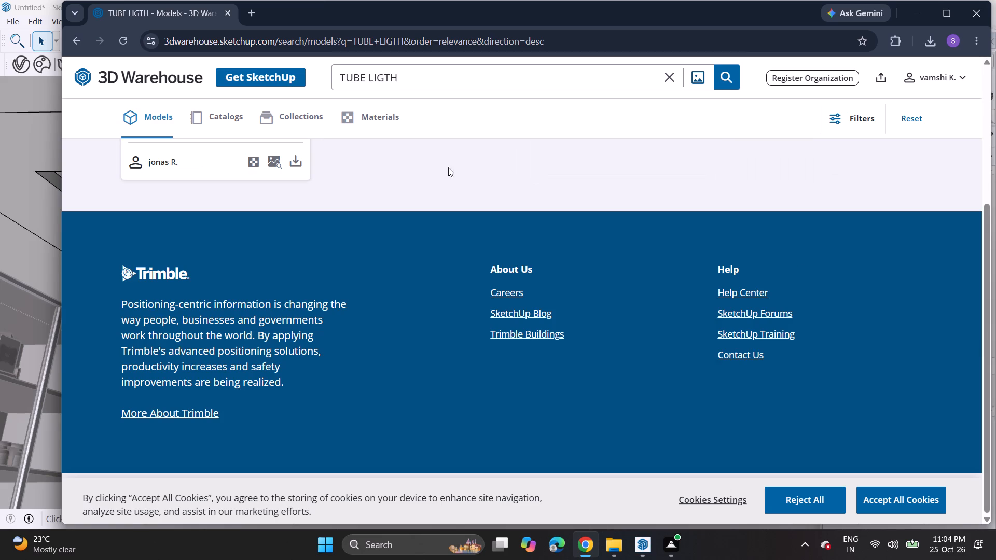
# Shorten the model search back to "TUBE" and run it again.
pyautogui.scroll(7, 394, 185)
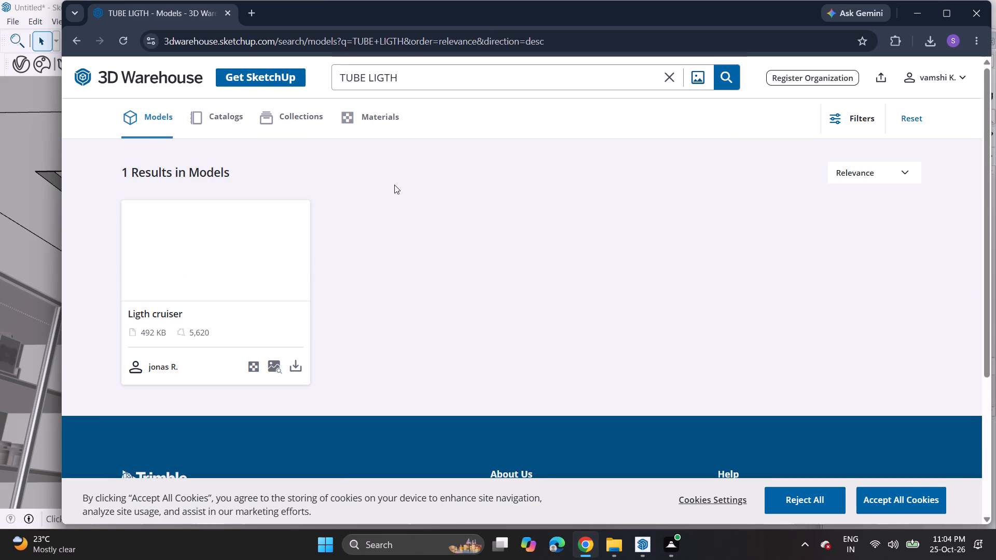
pyautogui.scroll(1, 394, 185)
pyautogui.click(408, 81)
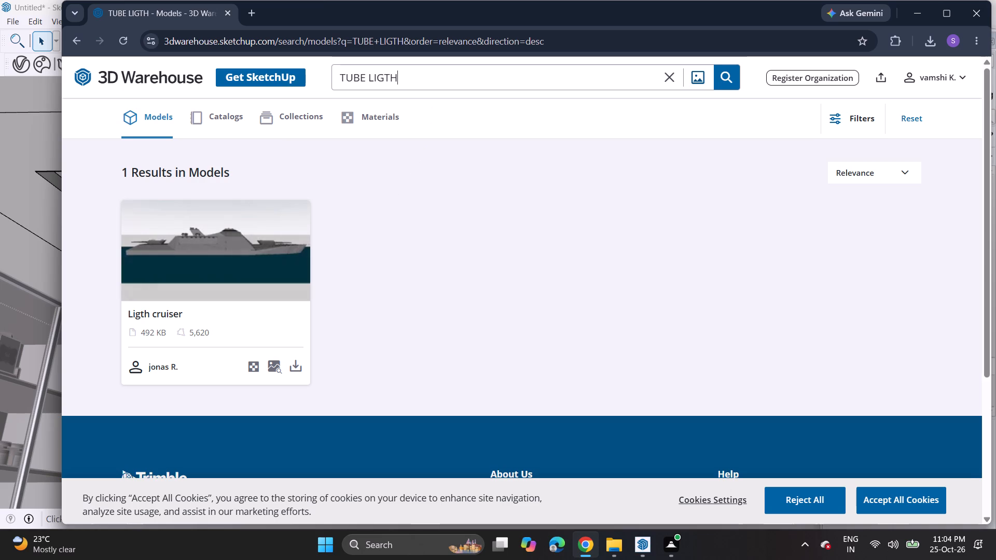
pyautogui.press('BackSpace')
pyautogui.press('BackSpace')
pyautogui.press('BackSpace')
pyautogui.press('BackSpace')
pyautogui.press('BackSpace')
pyautogui.press('BackSpace')
pyautogui.press('Return')
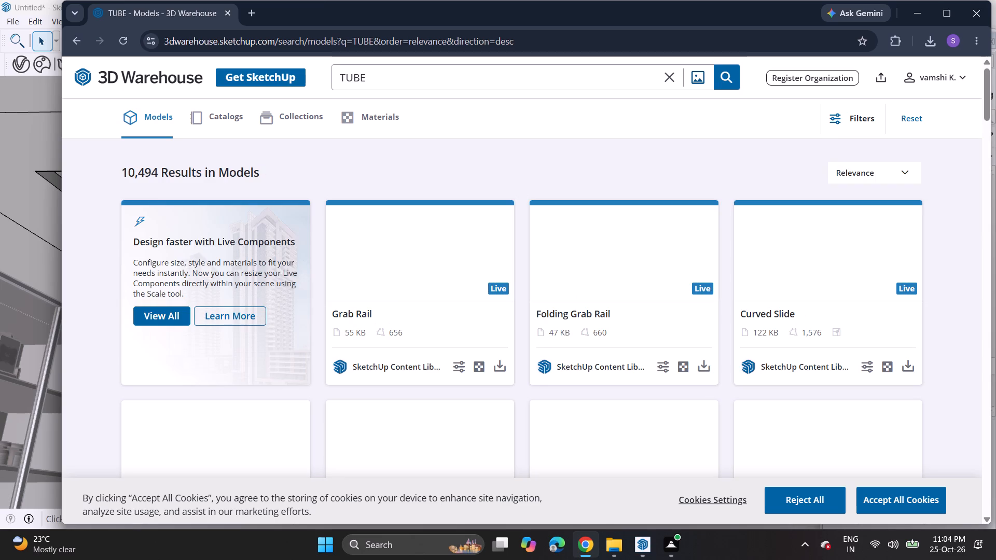
# Browse the "TUBE" results again for a model usable as a linear ceiling light.
pyautogui.scroll(-3, 417, 315)
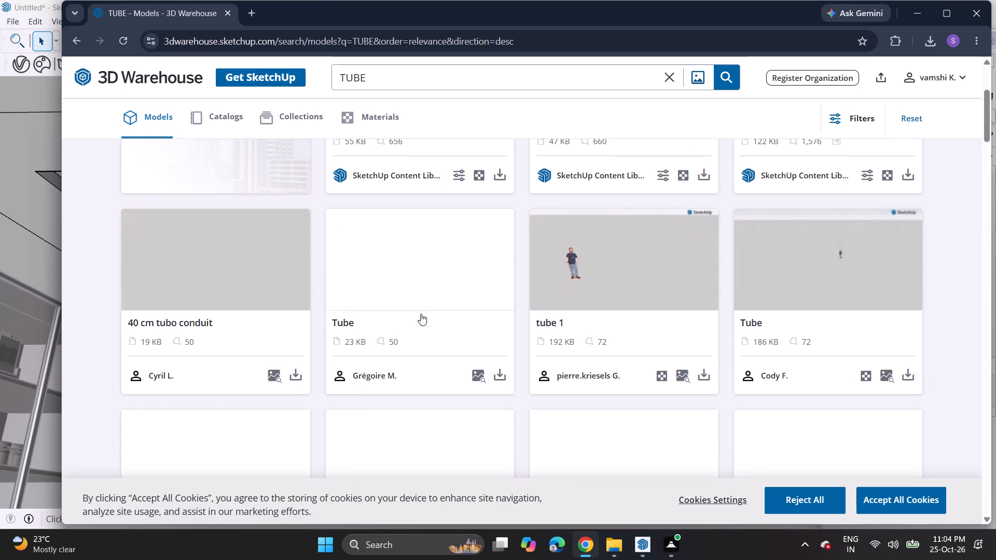
pyautogui.scroll(-2, 421, 314)
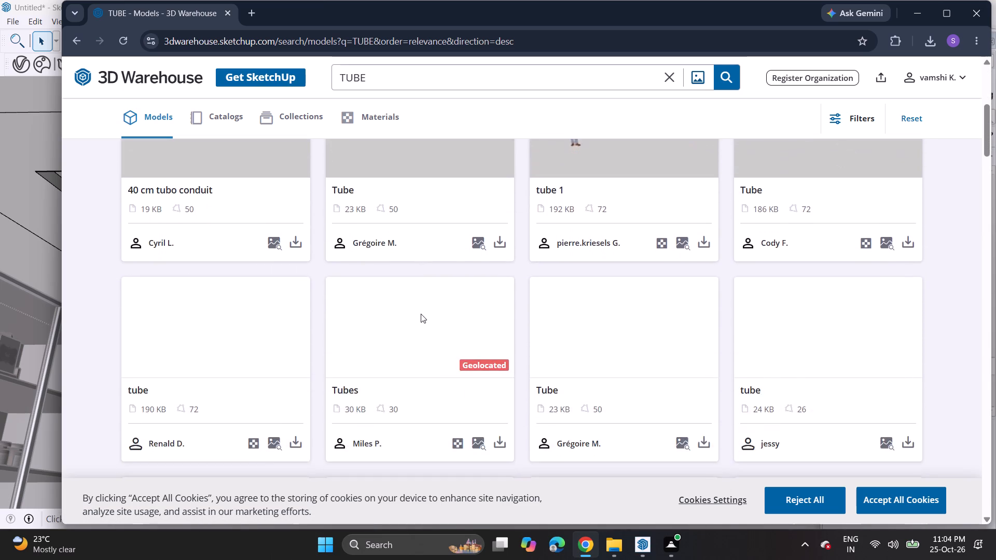
pyautogui.scroll(-4, 421, 314)
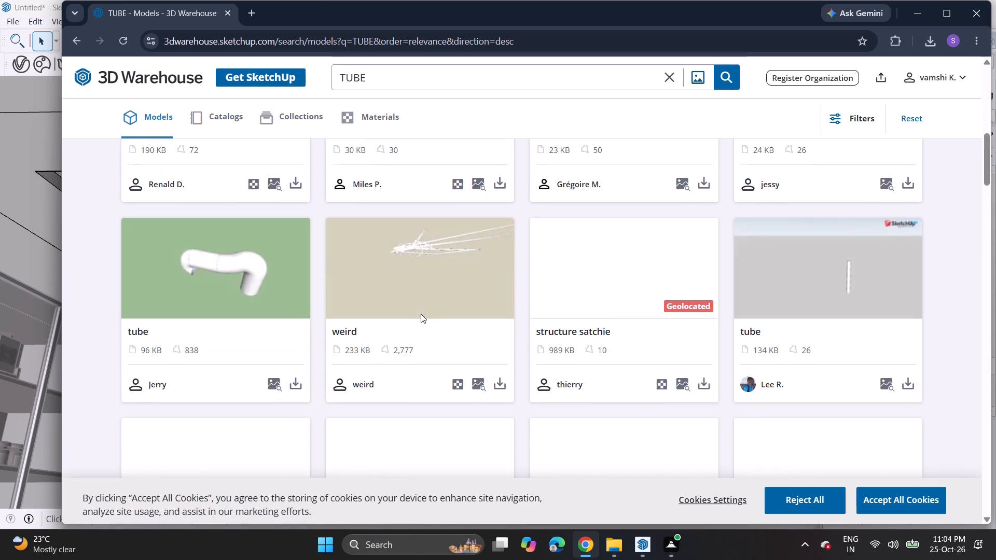
pyautogui.scroll(-4, 485, 318)
pyautogui.scroll(1, 484, 318)
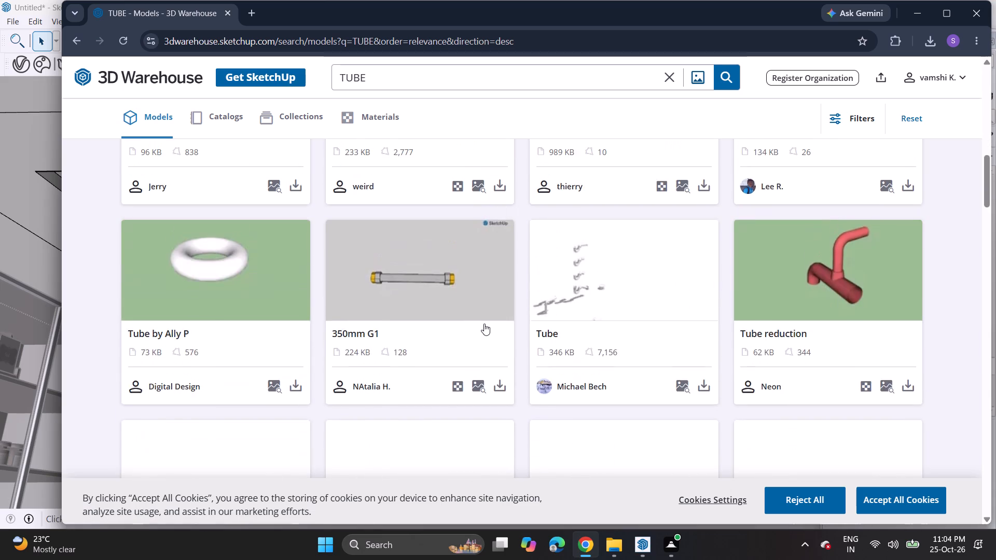
pyautogui.scroll(-8, 485, 324)
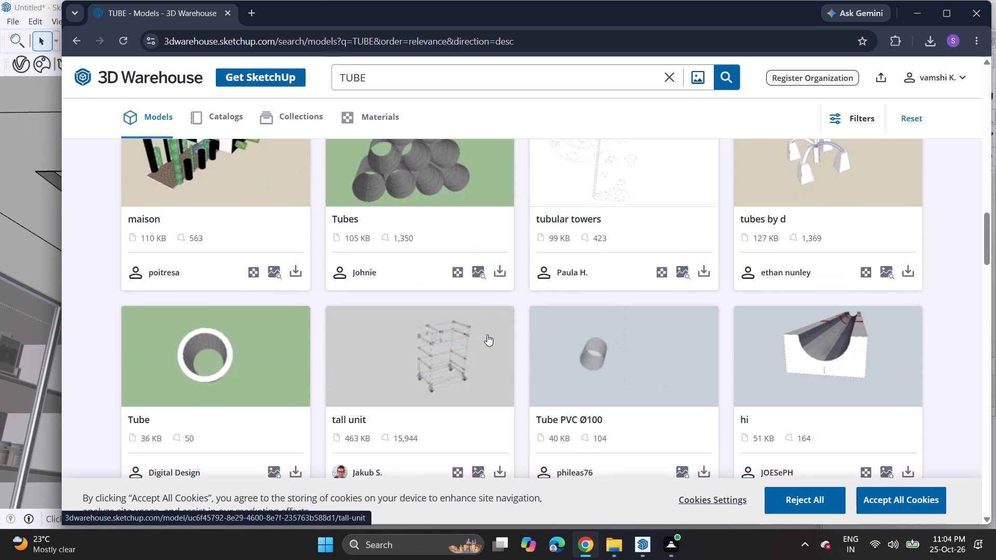
pyautogui.scroll(-2, 488, 341)
pyautogui.scroll(1, 483, 361)
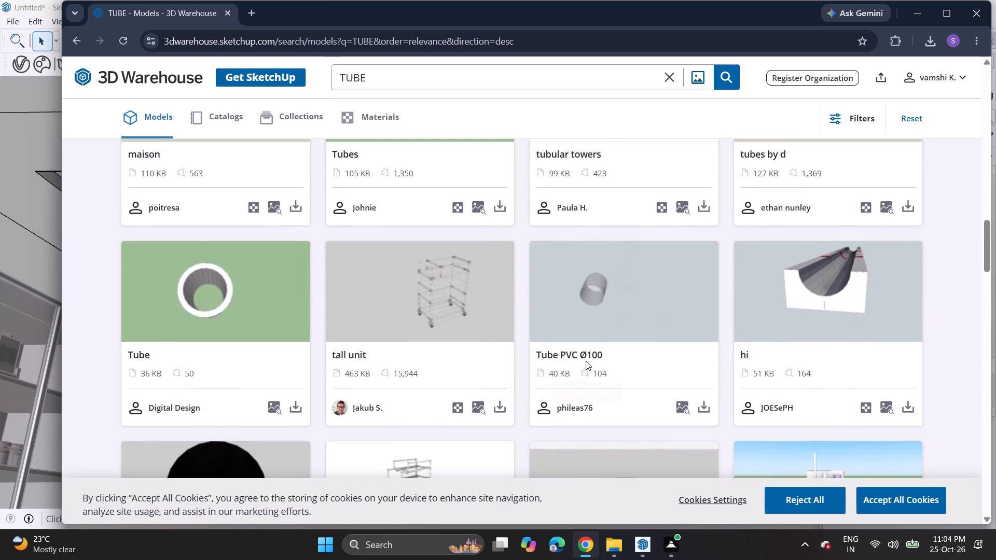
pyautogui.scroll(-4, 586, 361)
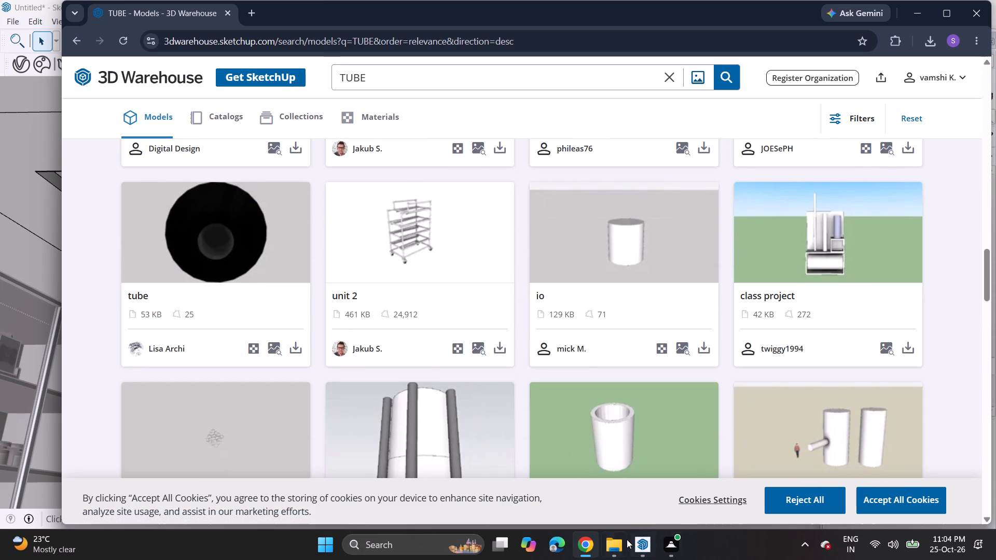
# Switch to SketchUp and paint the joining strips of the ceiling's left light row with Color M08.
pyautogui.click(646, 547)
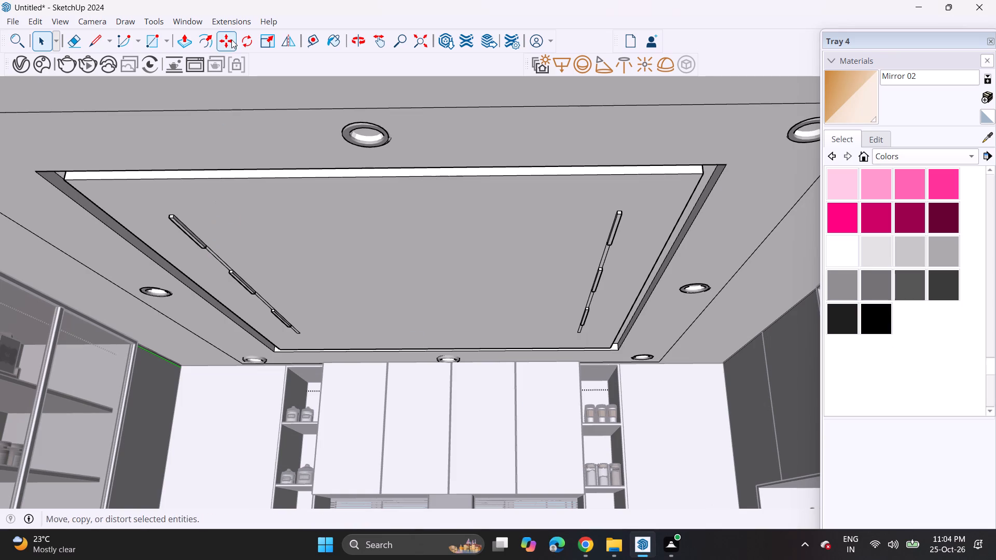
pyautogui.click(188, 24)
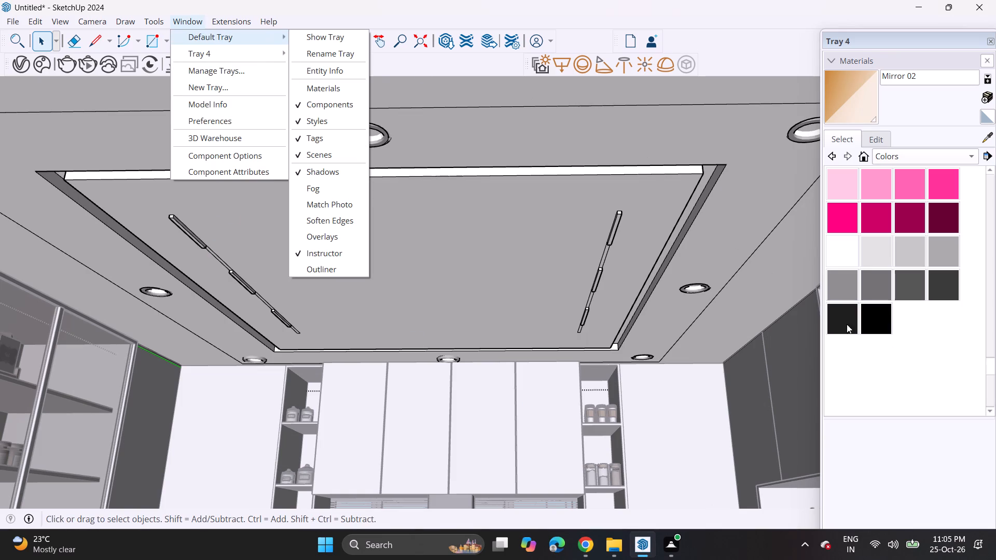
pyautogui.click(949, 285)
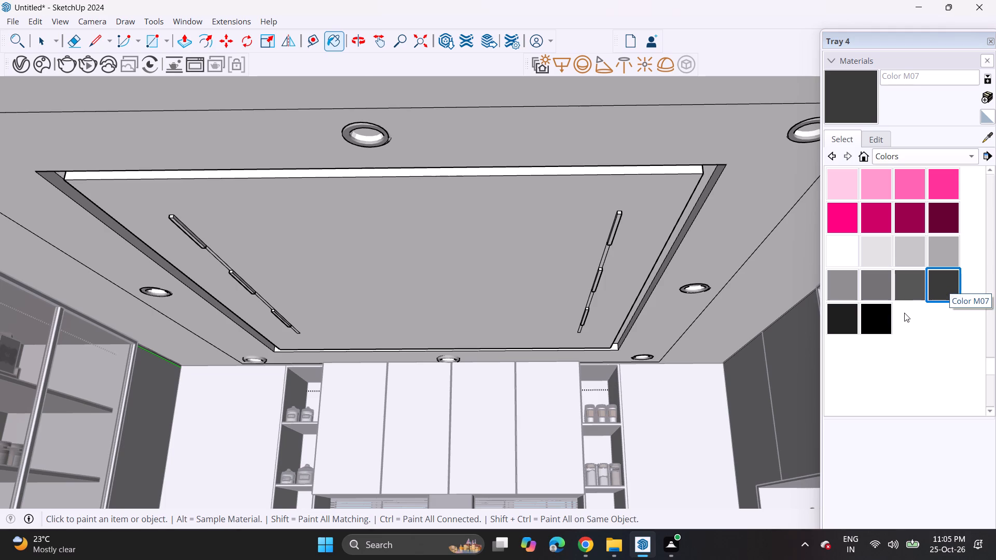
pyautogui.click(839, 320)
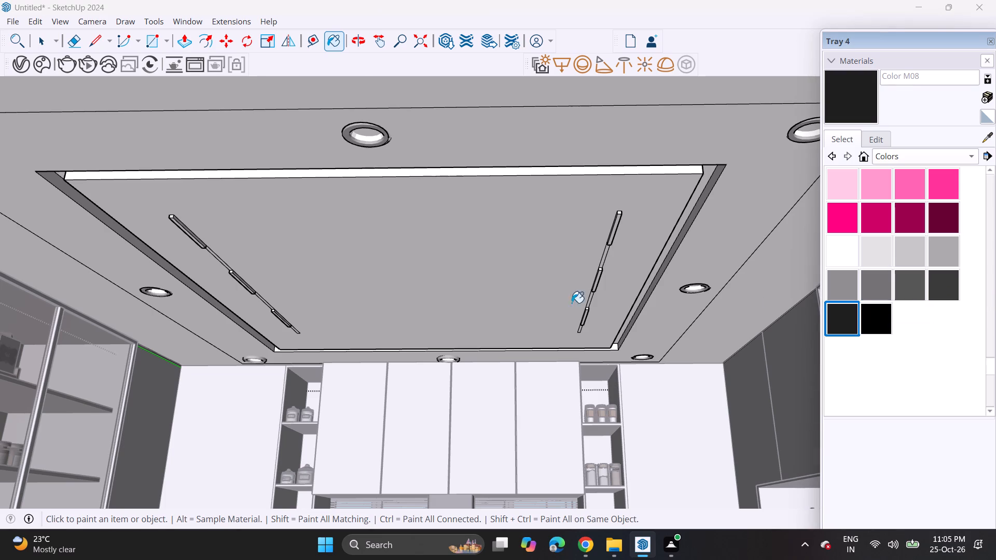
pyautogui.scroll(5, 217, 323)
pyautogui.scroll(6, 227, 222)
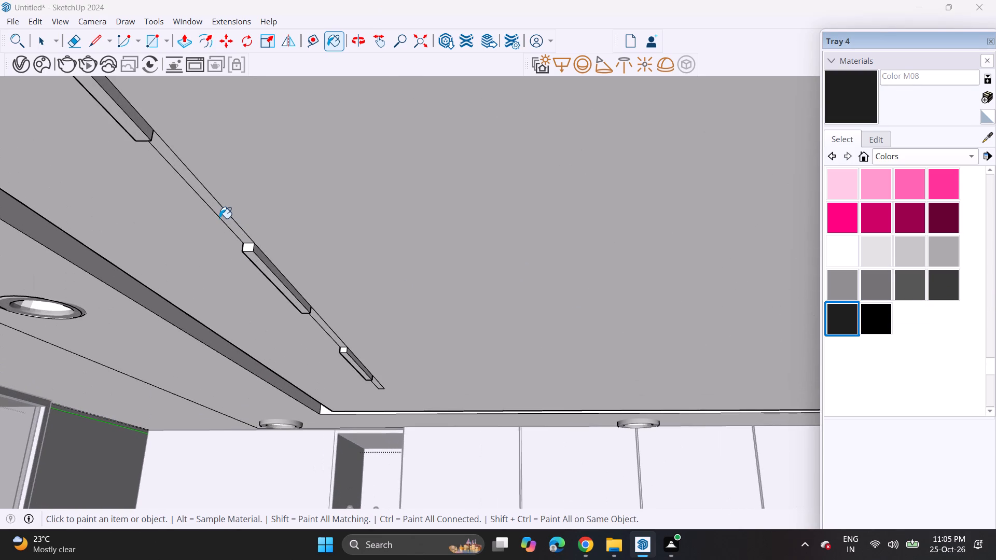
pyautogui.click(224, 215)
pyautogui.scroll(4, 325, 306)
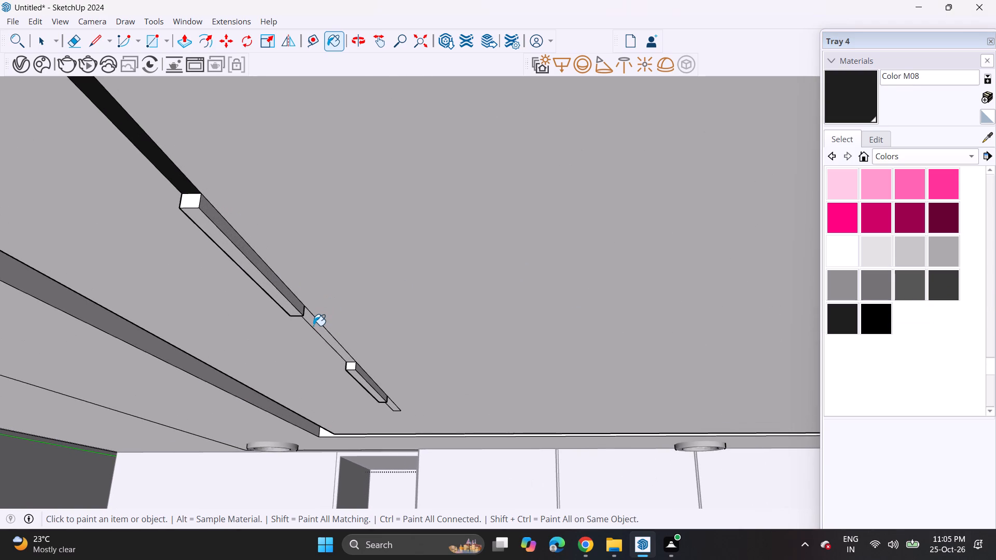
pyautogui.click(313, 326)
pyautogui.keyDown('shift'); pyautogui.moveTo(383, 389); pyautogui.dragTo(362, 306, button='middle'); pyautogui.keyUp('shift')
pyautogui.scroll(5, 385, 340)
pyautogui.scroll(-1, 378, 341)
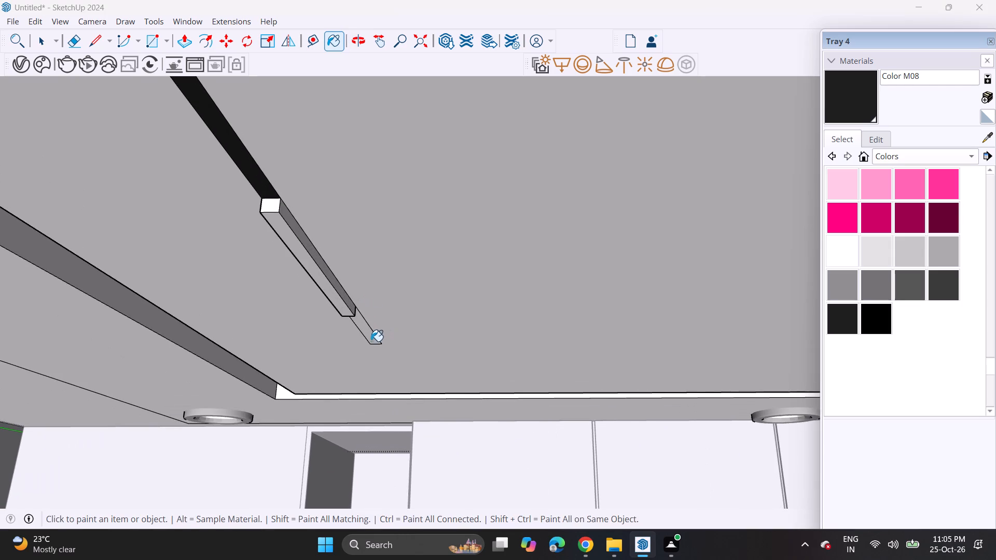
pyautogui.click(371, 332)
pyautogui.scroll(-2, 364, 334)
pyautogui.scroll(1, 364, 334)
pyautogui.scroll(-9, 364, 334)
pyautogui.scroll(1, 364, 337)
pyautogui.scroll(-3, 374, 337)
pyautogui.scroll(1, 374, 337)
pyautogui.scroll(-1, 374, 337)
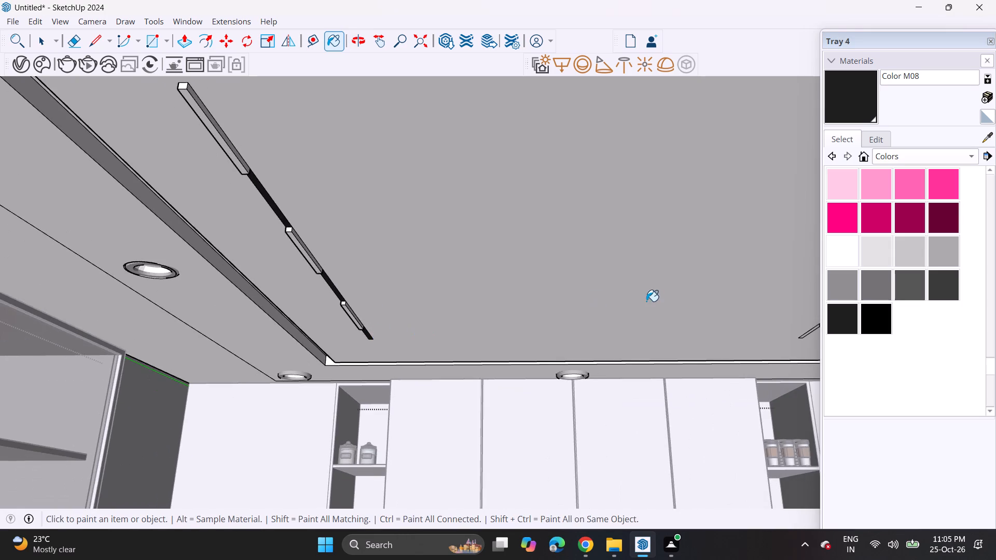
# Paint the joining strips of the ceiling's right light row with Color M08.
pyautogui.keyDown('shift'); pyautogui.moveTo(621, 293); pyautogui.dragTo(397, 295, button='middle'); pyautogui.keyUp('shift')
pyautogui.scroll(4, 703, 313)
pyautogui.scroll(4, 630, 351)
pyautogui.click(576, 334)
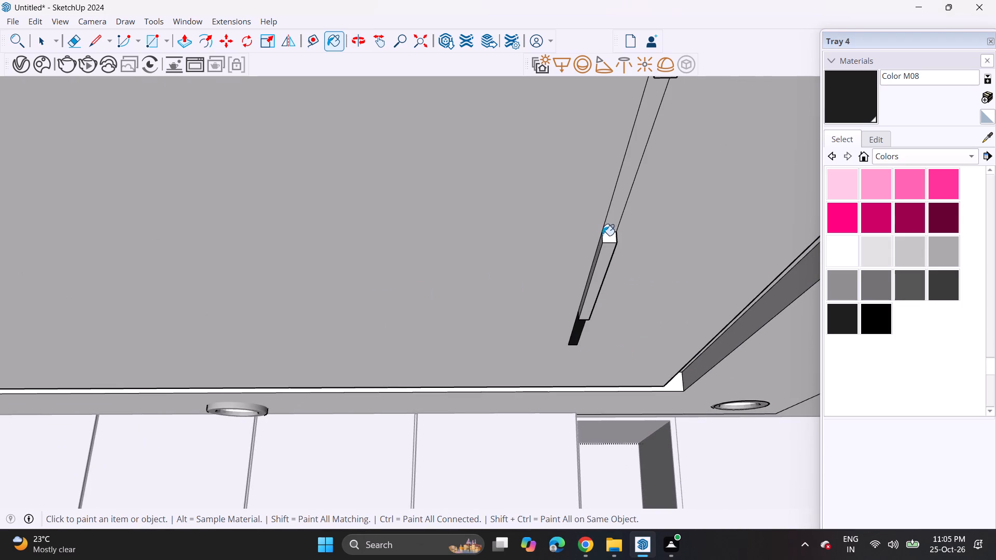
pyautogui.click(610, 223)
pyautogui.scroll(-2, 600, 214)
pyautogui.scroll(1, 600, 214)
pyautogui.scroll(-3, 600, 214)
pyautogui.scroll(1, 601, 216)
pyautogui.scroll(-12, 603, 212)
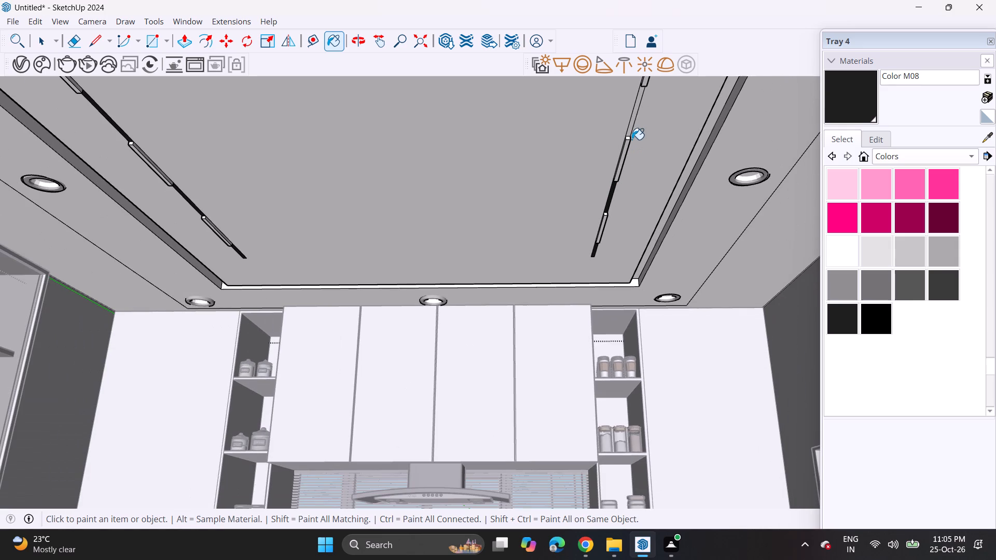
pyautogui.click(632, 119)
pyautogui.scroll(6, 636, 119)
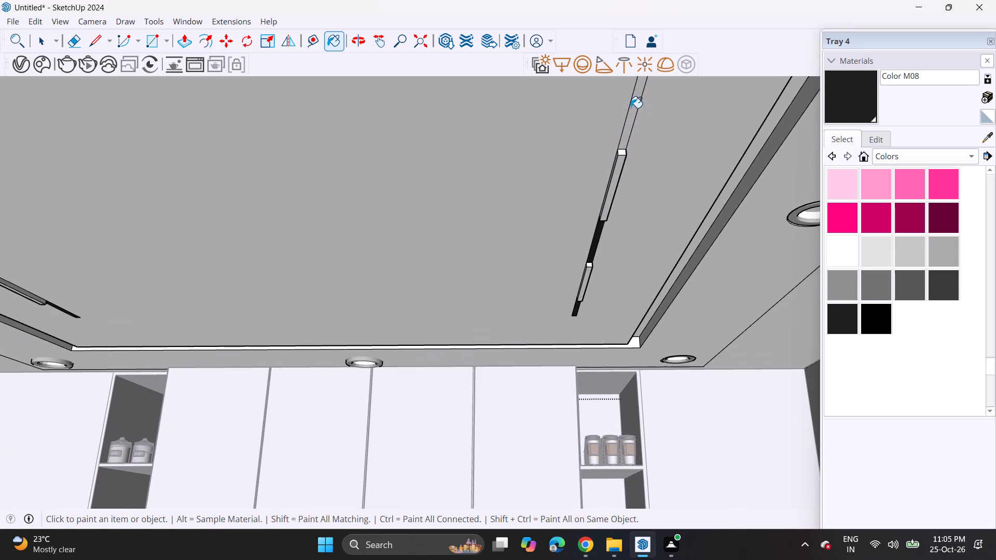
pyautogui.click(633, 111)
pyautogui.scroll(-8, 548, 216)
# Examine the painted ceiling strips and the overall kitchen from several views.
pyautogui.moveTo(536, 258); pyautogui.dragTo(628, 315, button='middle')
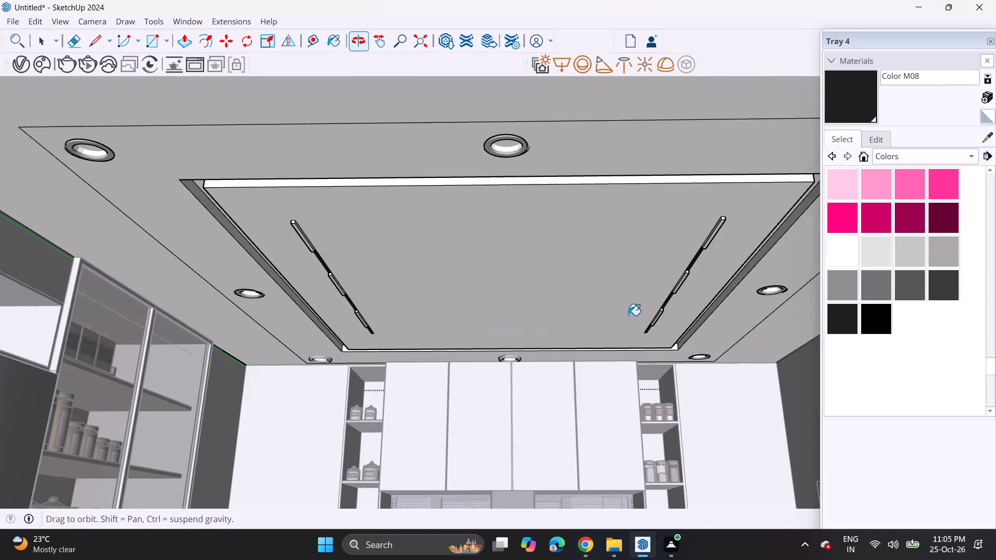
pyautogui.moveTo(628, 315); pyautogui.dragTo(628, 315, button='middle')
pyautogui.moveTo(627, 314); pyautogui.dragTo(622, 363, button='middle')
pyautogui.press('space')
pyautogui.scroll(-4, 525, 352)
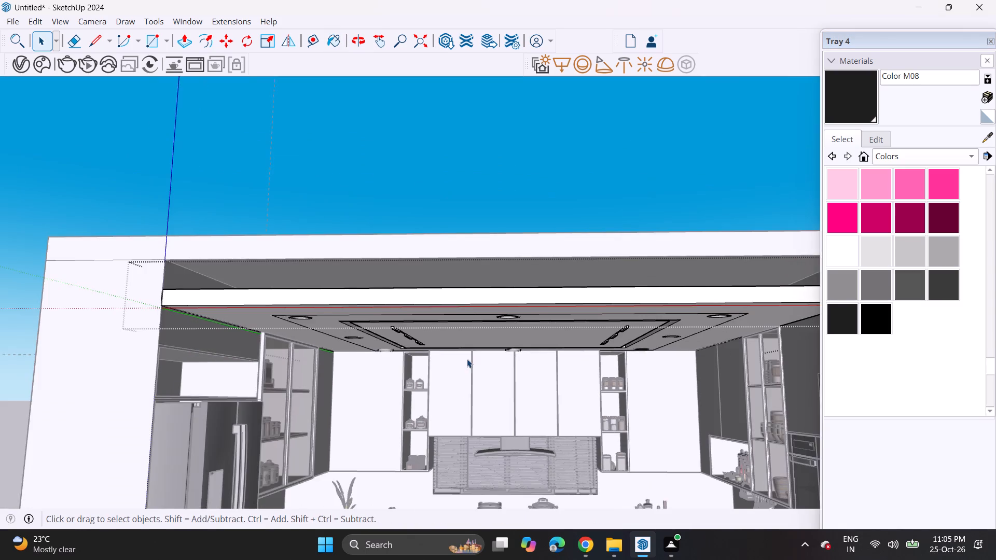
pyautogui.scroll(1, 457, 359)
pyautogui.moveTo(457, 359); pyautogui.dragTo(467, 311, button='middle')
pyautogui.scroll(-4, 469, 367)
pyautogui.keyDown('shift'); pyautogui.moveTo(509, 376); pyautogui.dragTo(482, 246, button='middle'); pyautogui.keyUp('shift')
pyautogui.scroll(1, 478, 245)
pyautogui.moveTo(478, 245); pyautogui.dragTo(475, 309, button='middle')
pyautogui.scroll(4, 483, 296)
pyautogui.scroll(-1, 483, 296)
pyautogui.moveTo(480, 301); pyautogui.dragTo(480, 323, button='middle')
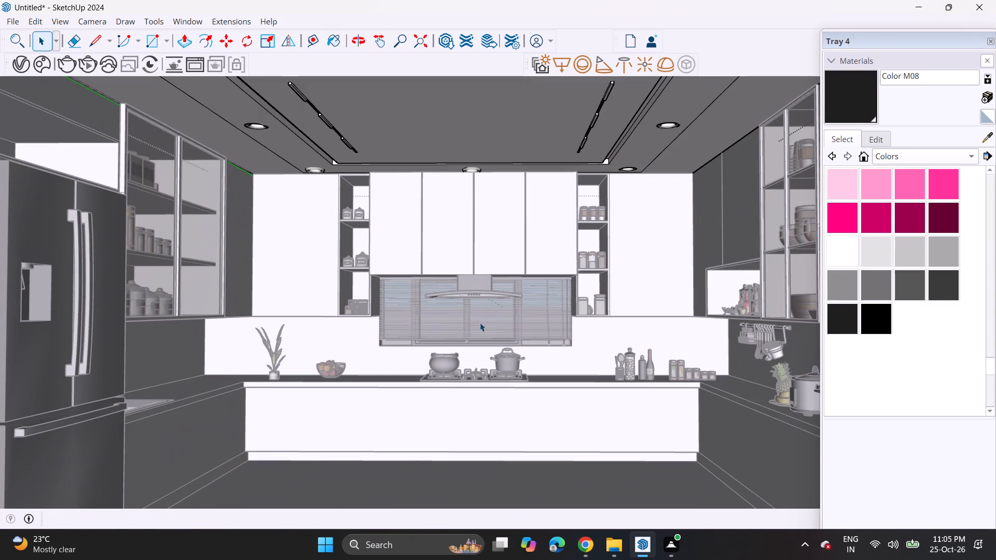
pyautogui.press('space')
pyautogui.click(577, 348)
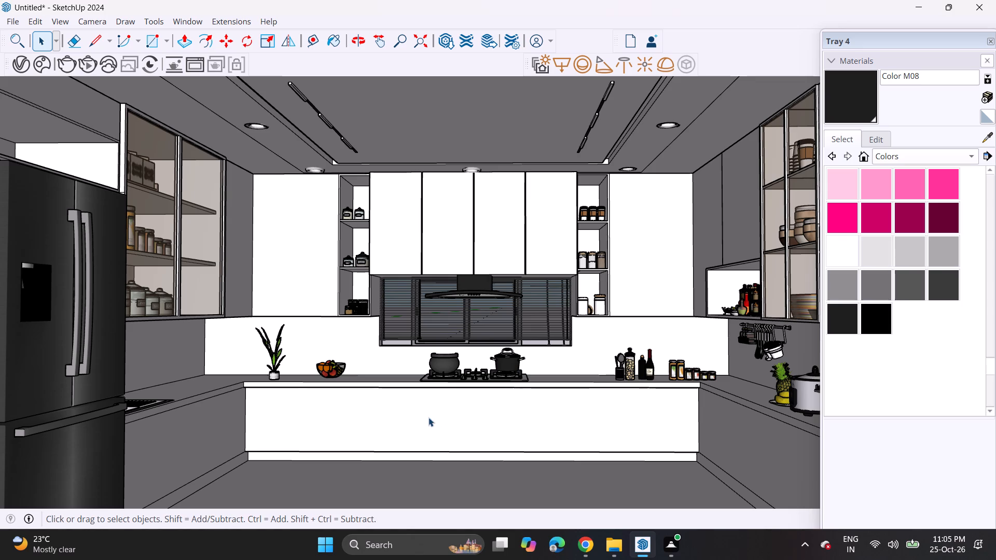
# Copy the sink-side base cabinet's vertical edge from beside the refrigerator to the inner corner, dividing the front into 3 equal panels.
pyautogui.moveTo(420, 417); pyautogui.dragTo(451, 316, button='middle')
pyautogui.moveTo(377, 342); pyautogui.dragTo(309, 341, button='middle')
pyautogui.scroll(3, 200, 331)
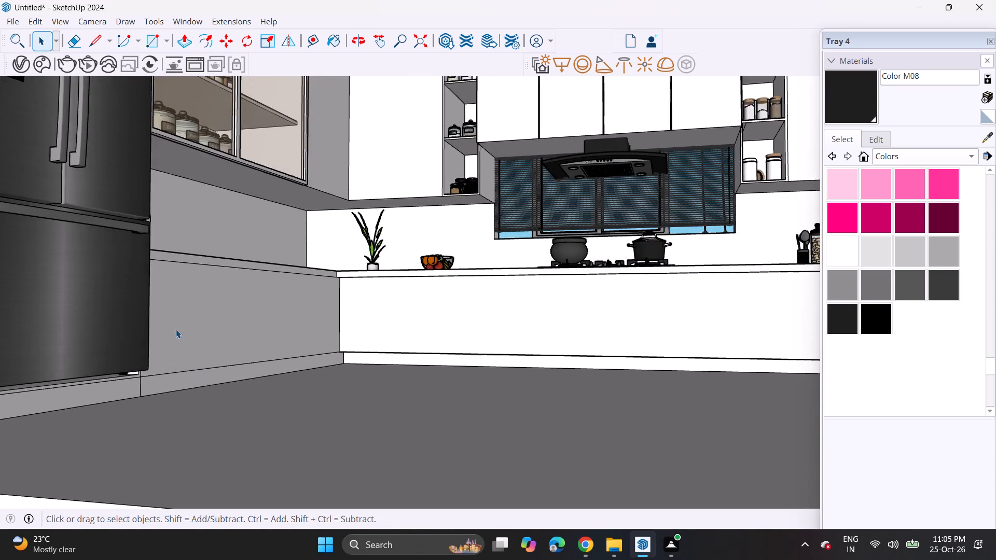
pyautogui.scroll(4, 199, 325)
pyautogui.scroll(2, 301, 310)
pyautogui.moveTo(267, 313); pyautogui.dragTo(23, 332, button='middle')
pyautogui.keyDown('shift'); pyautogui.moveTo(38, 338); pyautogui.dragTo(45, 340, button='middle'); pyautogui.keyUp('shift')
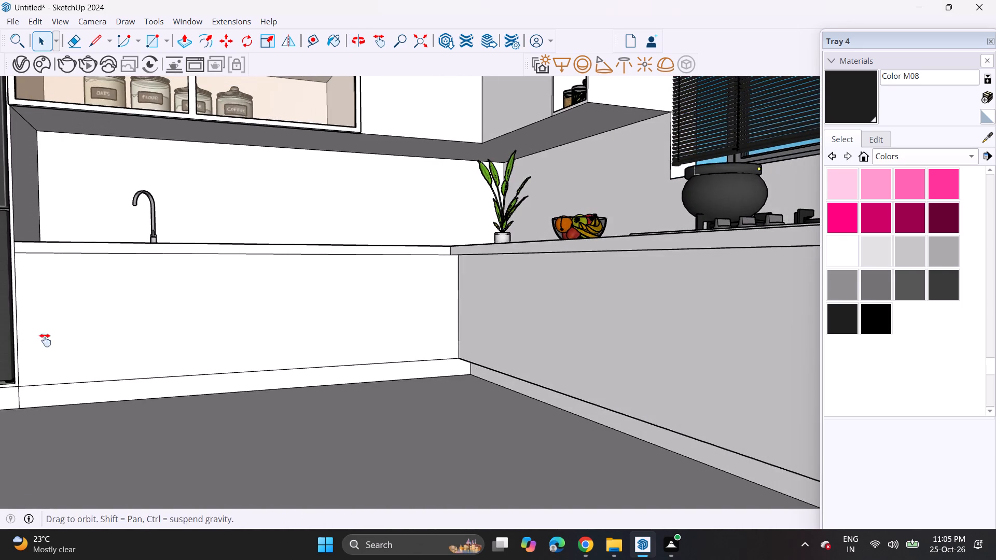
pyautogui.keyDown('shift'); pyautogui.moveTo(45, 340); pyautogui.dragTo(75, 346, button='middle'); pyautogui.keyUp('shift')
pyautogui.click(56, 349)
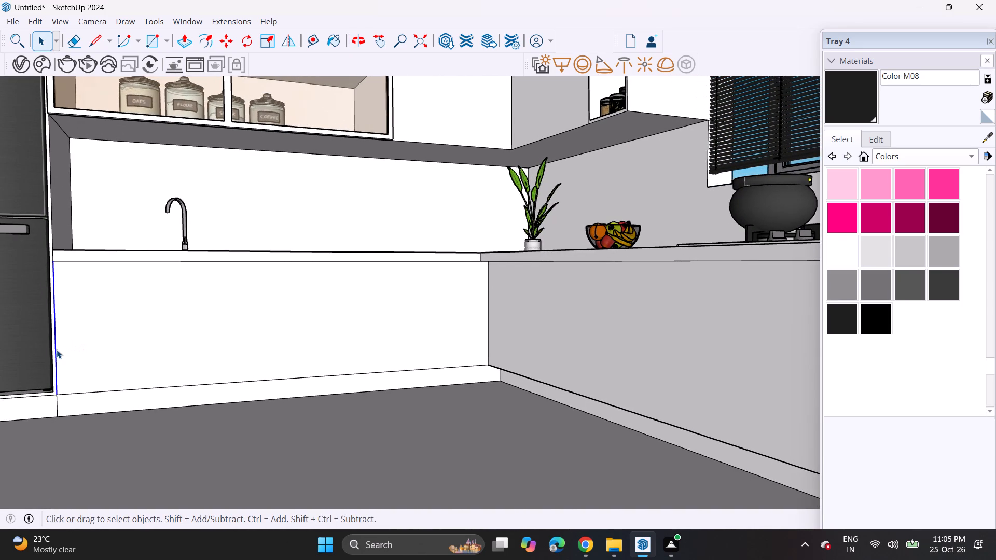
pyautogui.press('m')
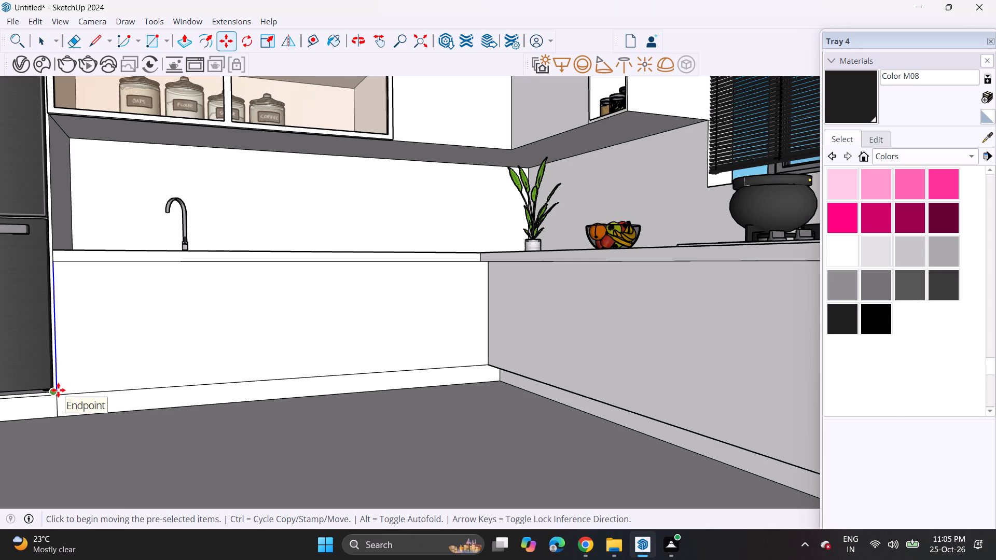
pyautogui.click(59, 396)
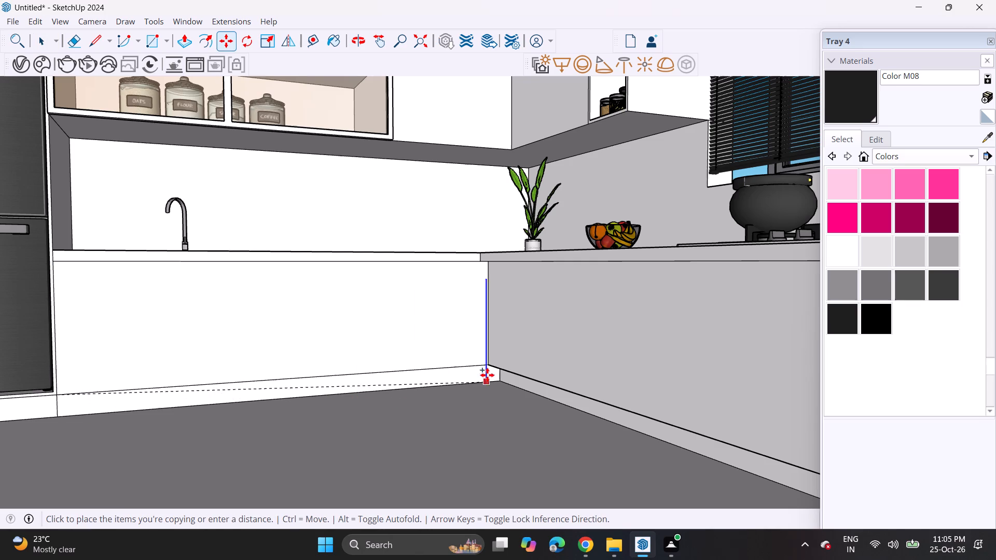
pyautogui.click(490, 369)
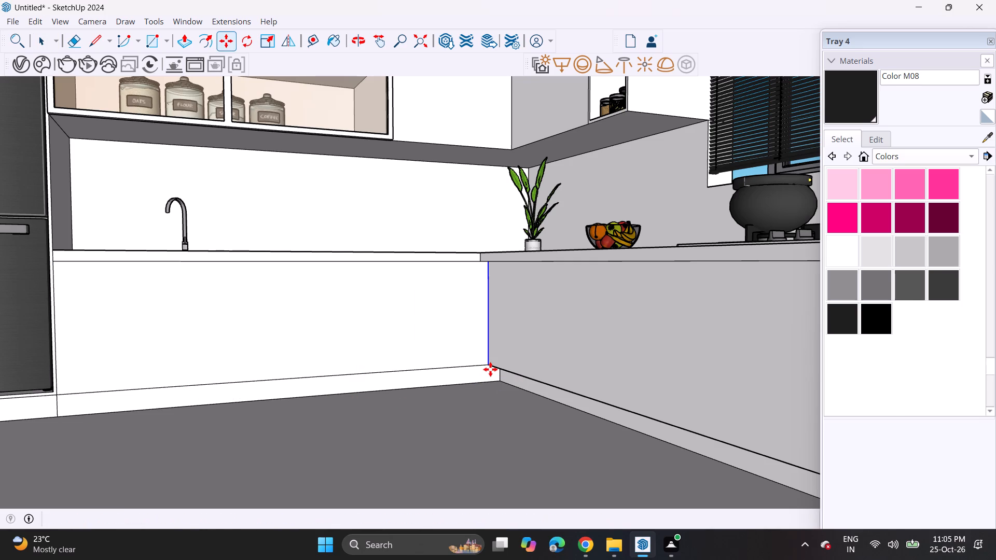
pyautogui.press('/')
pyautogui.press('3')
pyautogui.press('Return')
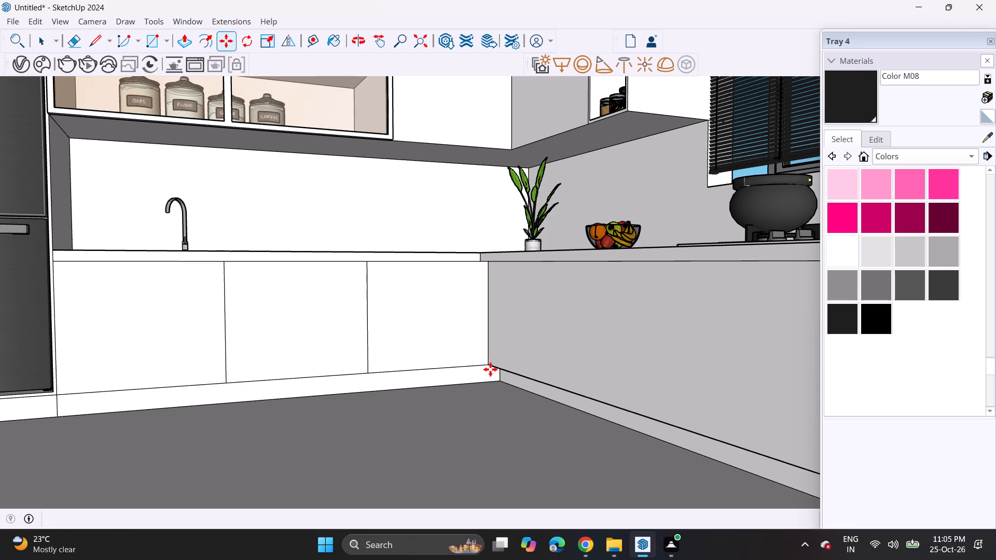
pyautogui.press('space')
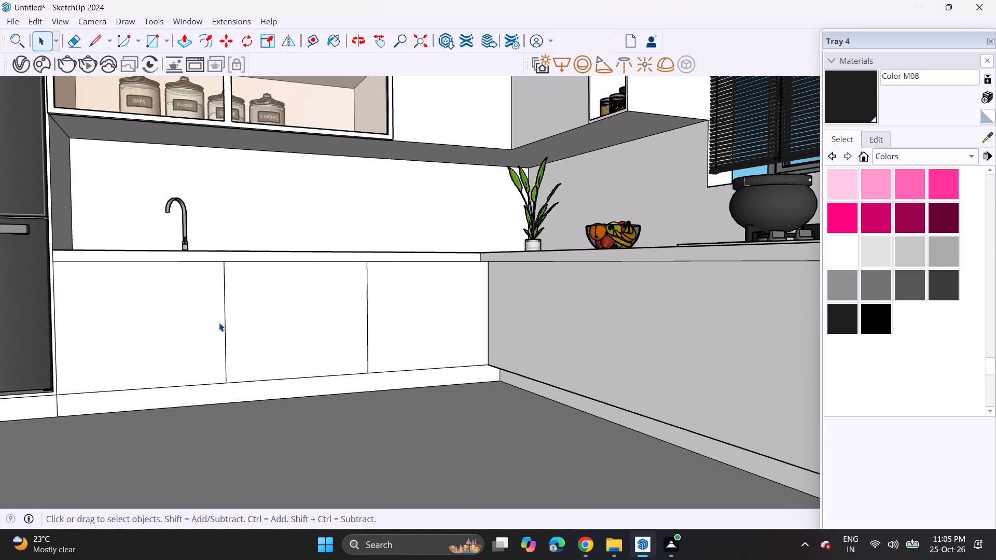
# Copy both vertical divider lines of the sink-side cabinet front 0.3 inches toward the inner corner, forming narrow strips.
pyautogui.click(226, 332)
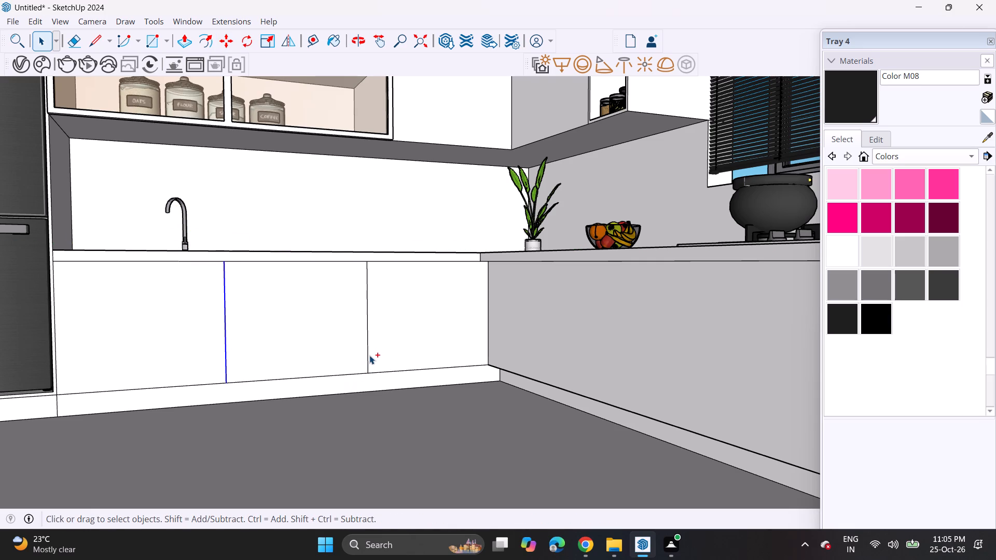
pyautogui.keyDown('ctrl'); pyautogui.click(369, 353); pyautogui.keyUp('ctrl')
pyautogui.scroll(4, 343, 352)
pyautogui.press('m')
pyautogui.click(175, 406)
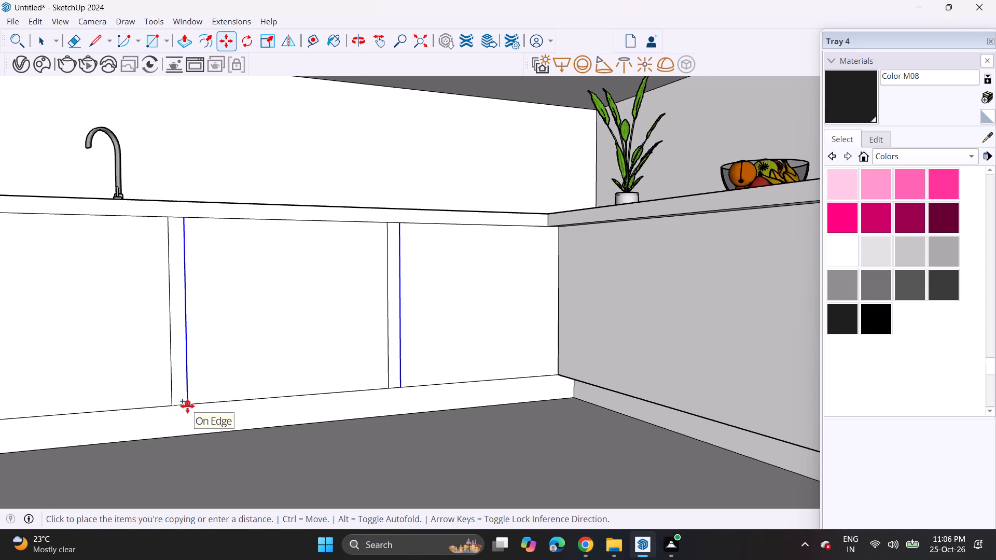
pyautogui.write('0.3')
pyautogui.press('Return')
pyautogui.press('Return')
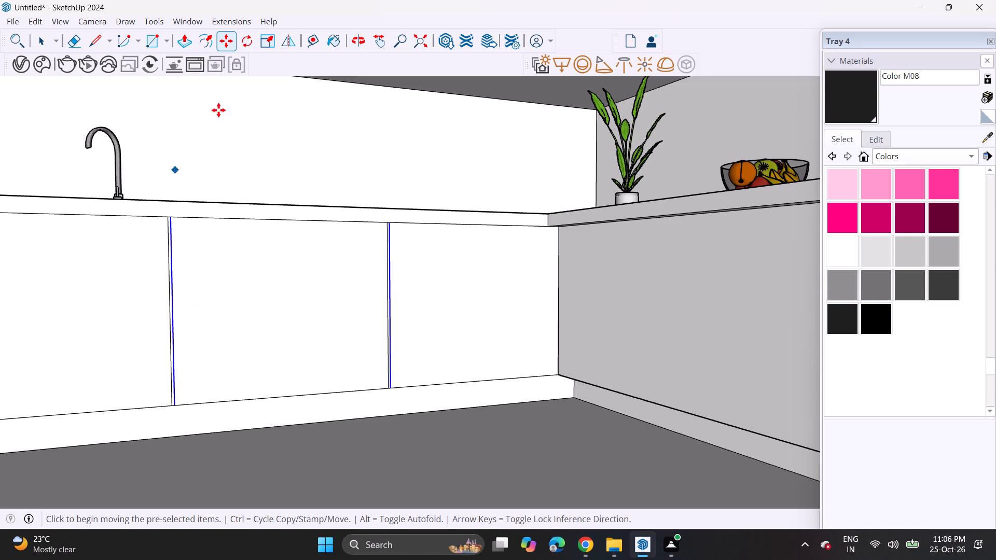
# Push both narrow strips between the sink-side cabinet panels inward by the same depth to form door grooves.
pyautogui.click(184, 39)
pyautogui.moveTo(172, 353); pyautogui.dragTo(177, 404, button='middle')
pyautogui.scroll(6, 176, 402)
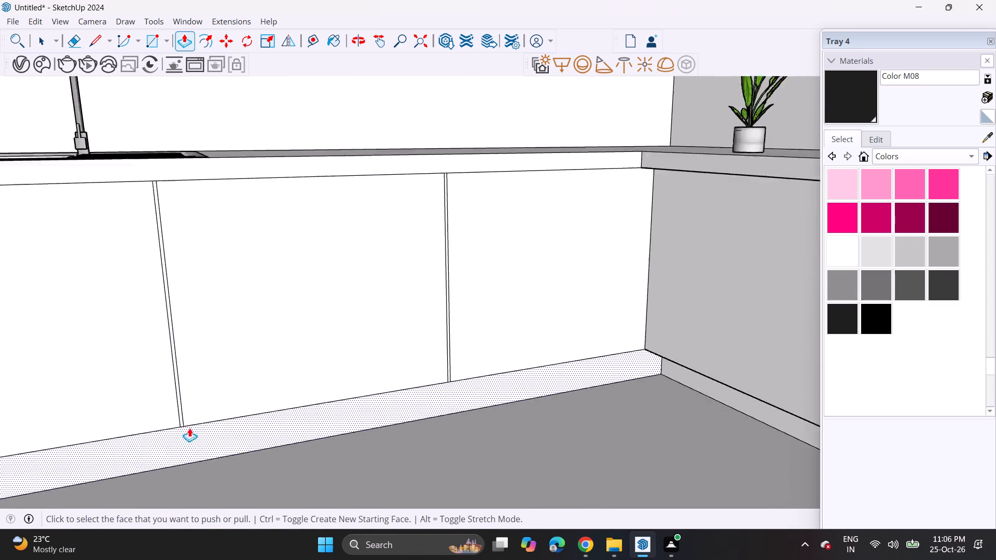
pyautogui.scroll(8, 189, 428)
pyautogui.click(186, 428)
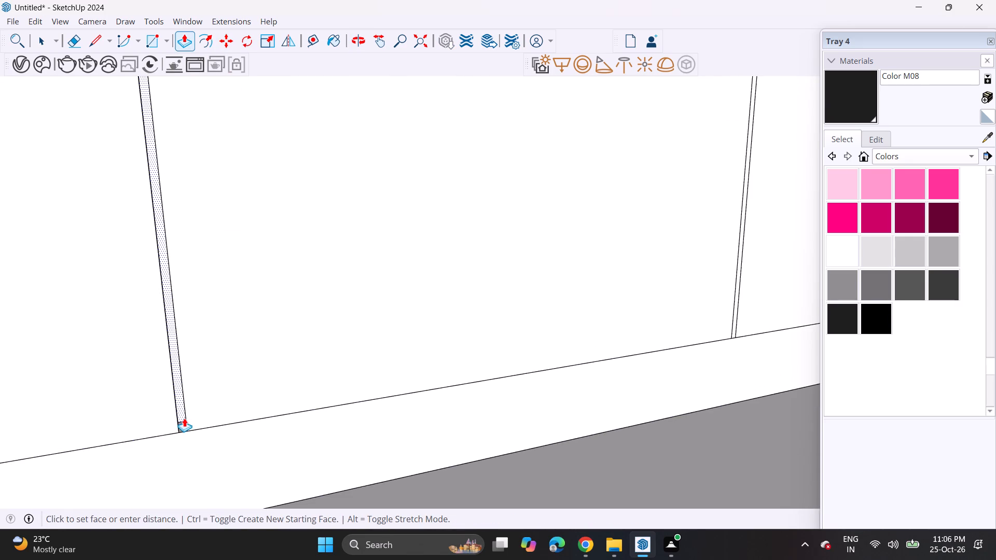
pyautogui.moveTo(191, 429); pyautogui.dragTo(324, 291, button='middle')
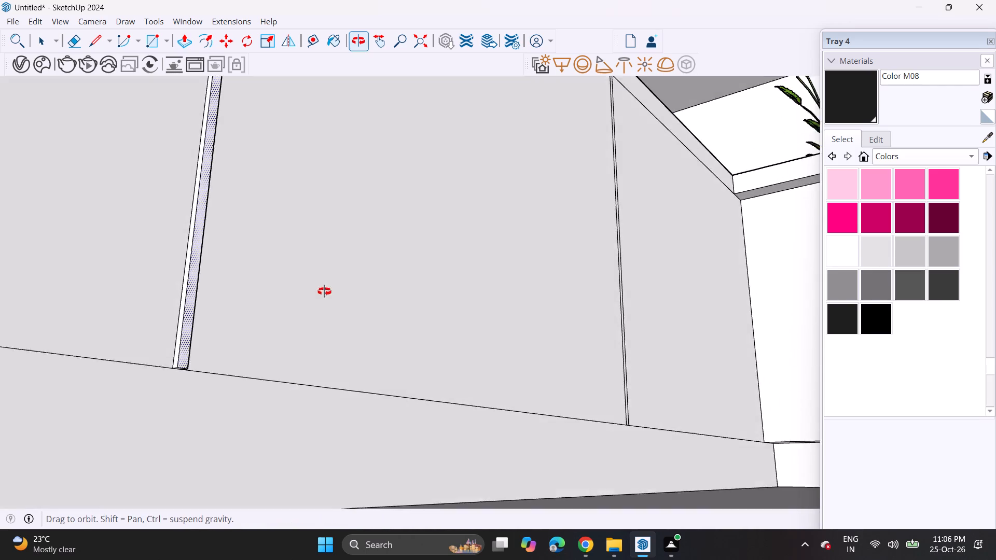
pyautogui.moveTo(324, 291); pyautogui.dragTo(331, 284, button='middle')
pyautogui.click(180, 347)
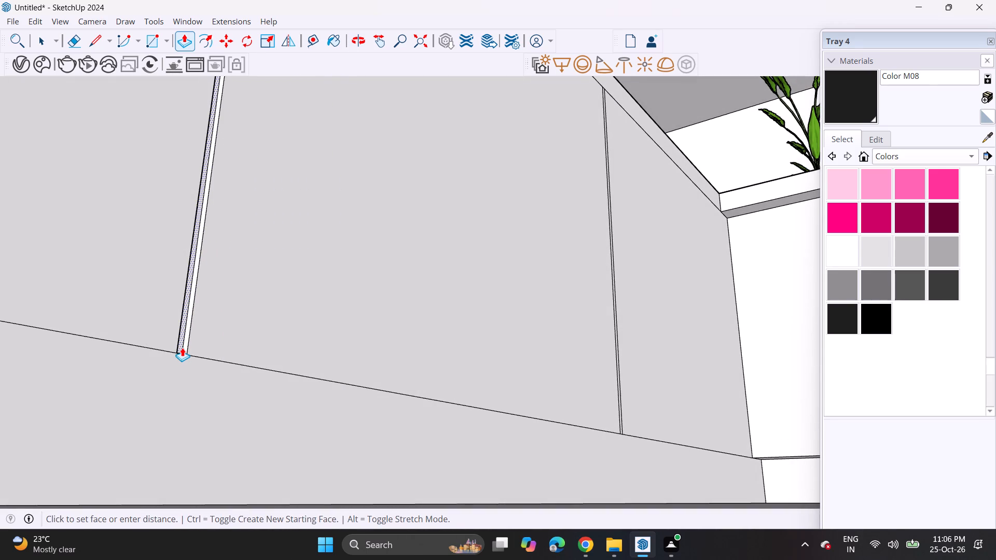
pyautogui.doubleClick(620, 397)
# Push the kickboard face beneath the sink-side cabinet panels inward so it sits recessed behind the fronts.
pyautogui.click(505, 482)
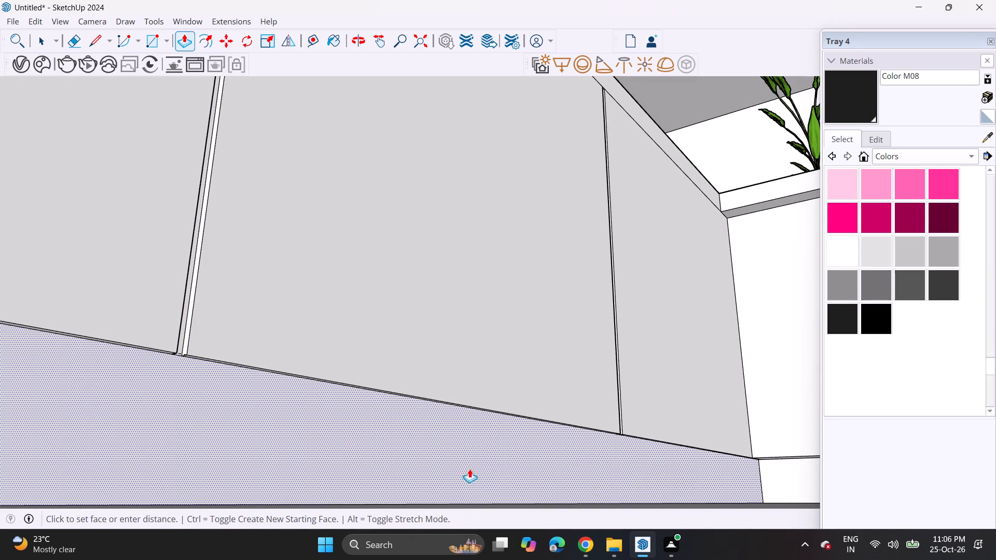
pyautogui.click(467, 468)
pyautogui.click(487, 481)
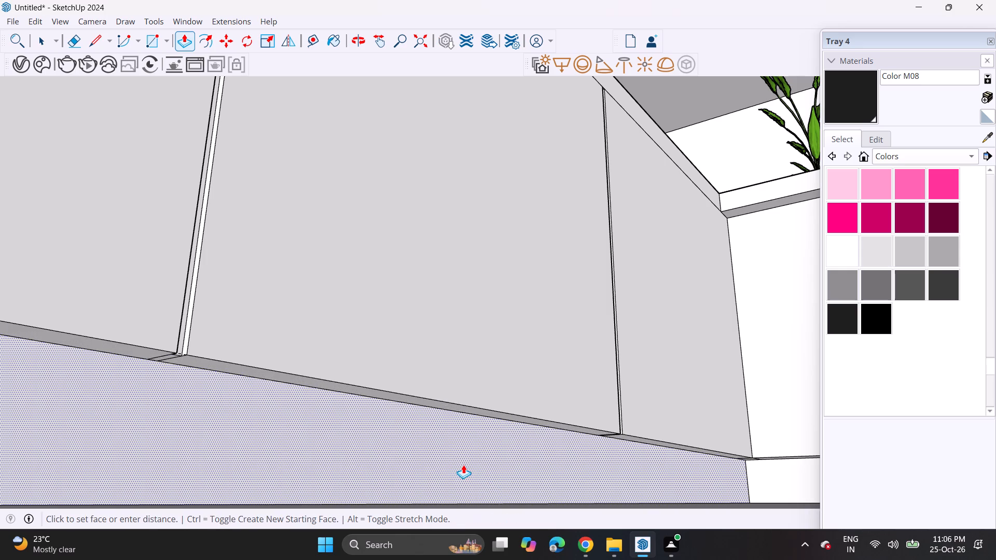
pyautogui.click(462, 455)
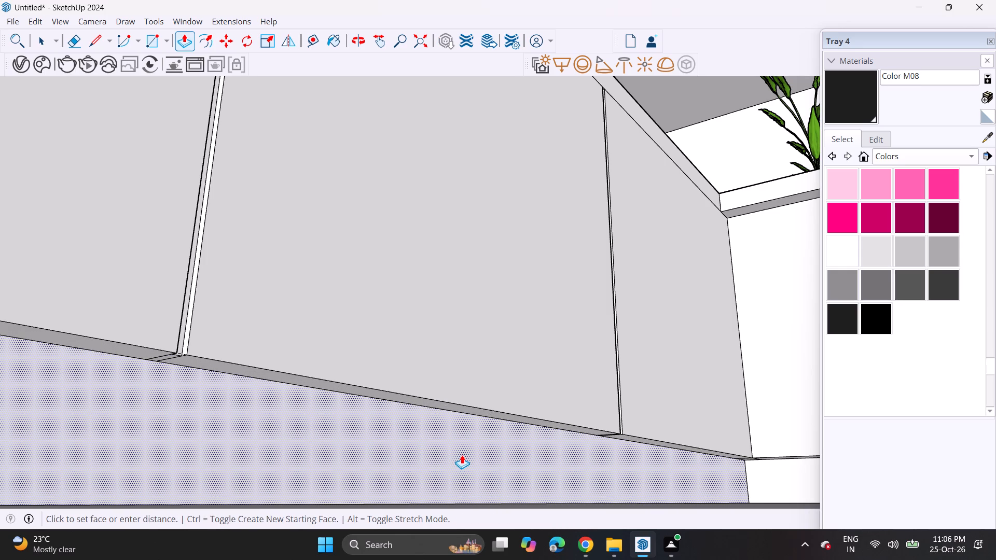
# Examine the grooved cabinet fronts and recessed kickboard from several views, around the refrigerator and toward the hob wall.
pyautogui.scroll(1, 430, 436)
pyautogui.moveTo(428, 443); pyautogui.dragTo(393, 535, button='middle')
pyautogui.scroll(-10, 395, 528)
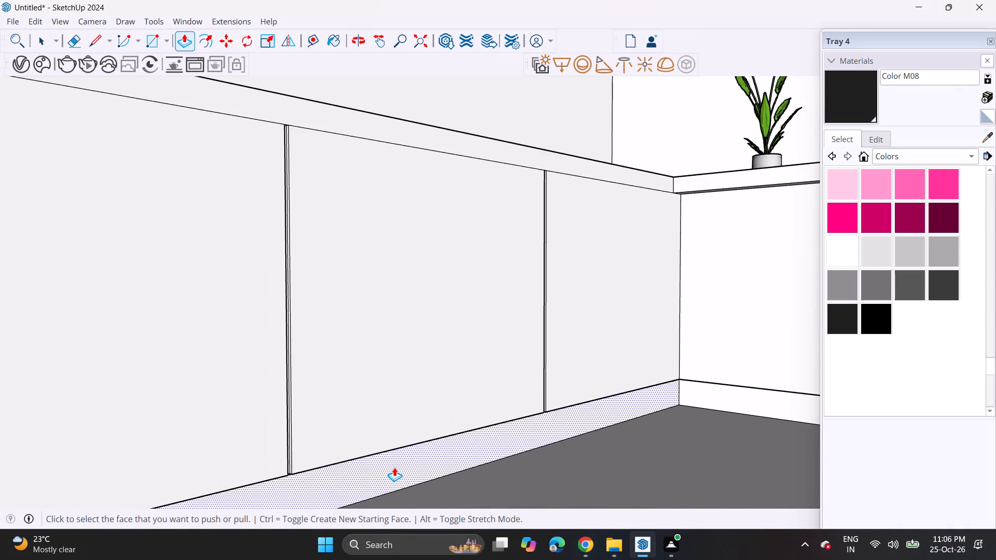
pyautogui.scroll(-4, 571, 296)
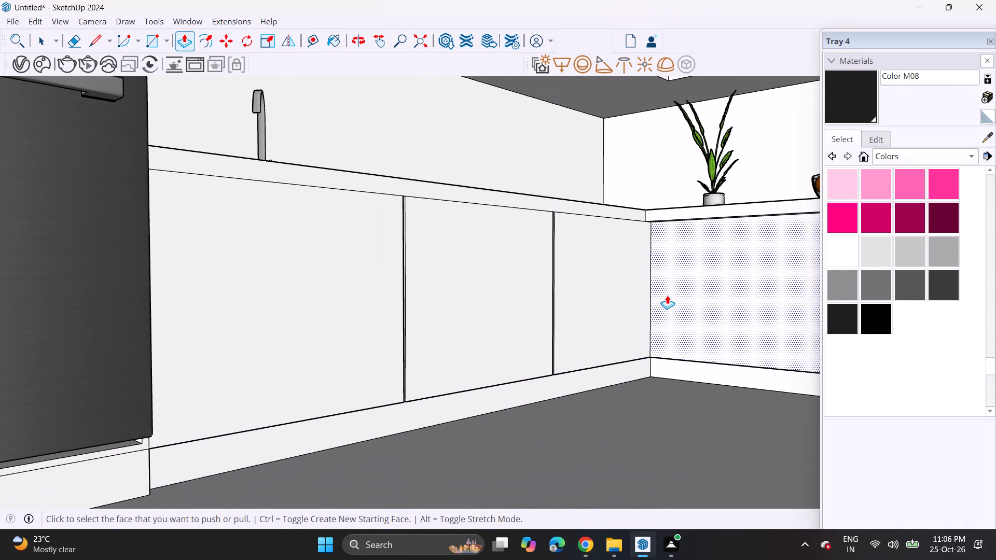
pyautogui.moveTo(666, 295); pyautogui.dragTo(392, 258, button='middle')
pyautogui.moveTo(395, 258); pyautogui.dragTo(690, 270, button='middle')
pyautogui.scroll(1, 687, 270)
pyautogui.moveTo(640, 273); pyautogui.dragTo(190, 286, button='middle')
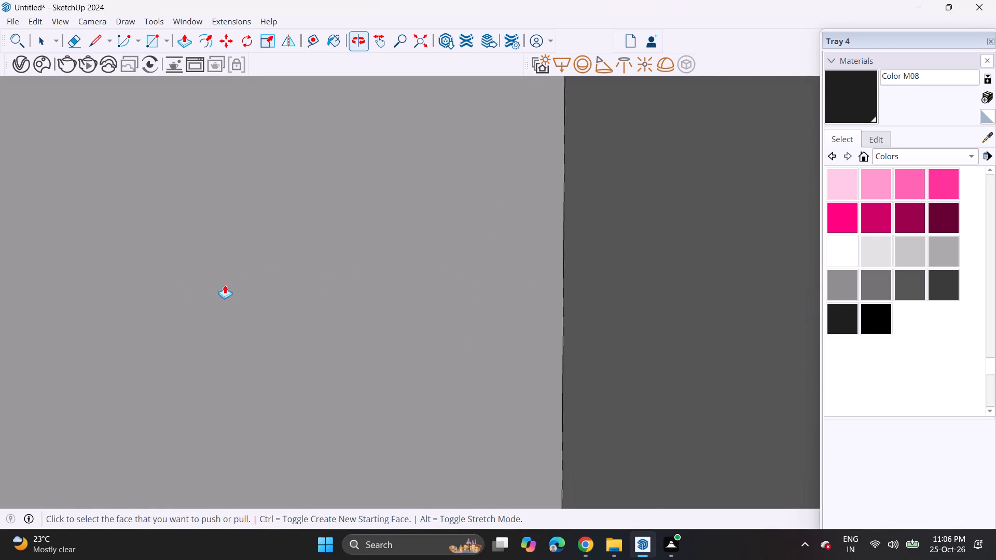
pyautogui.scroll(1, 550, 281)
pyautogui.keyDown('shift'); pyautogui.moveTo(483, 254); pyautogui.dragTo(0, 129, button='middle'); pyautogui.keyUp('shift')
pyautogui.scroll(-6, 486, 193)
pyautogui.moveTo(626, 219); pyautogui.dragTo(284, 229, button='middle')
pyautogui.scroll(1, 289, 231)
pyautogui.scroll(-12, 489, 248)
pyautogui.scroll(1, 472, 268)
pyautogui.scroll(-3, 472, 268)
pyautogui.scroll(1, 471, 265)
pyautogui.scroll(-20, 469, 265)
pyautogui.scroll(-1, 469, 265)
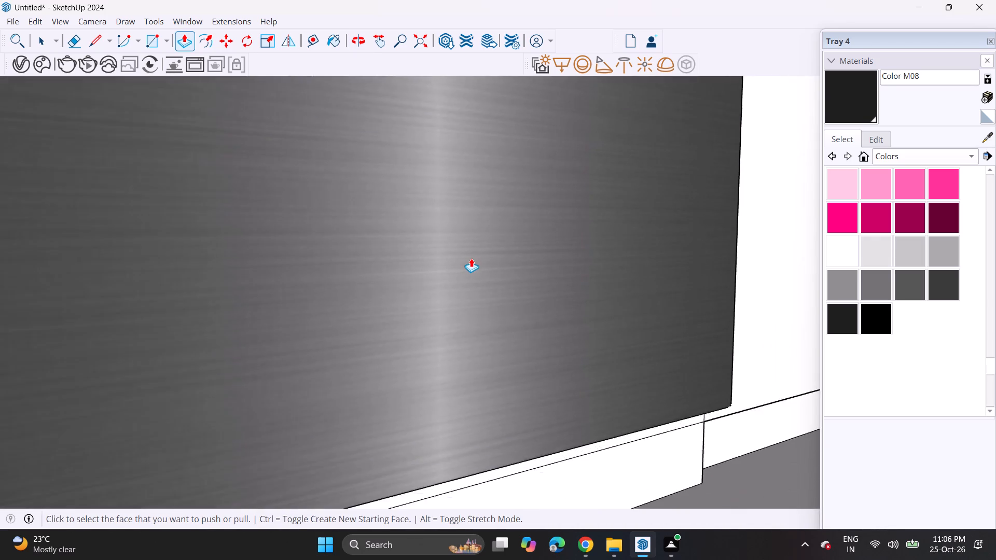
pyautogui.scroll(-4, 471, 258)
pyautogui.scroll(2, 469, 258)
pyautogui.scroll(-13, 468, 260)
pyautogui.keyDown('shift'); pyautogui.moveTo(489, 268); pyautogui.dragTo(399, 249, button='middle'); pyautogui.keyUp('shift')
pyautogui.moveTo(389, 254); pyautogui.dragTo(541, 270, button='middle')
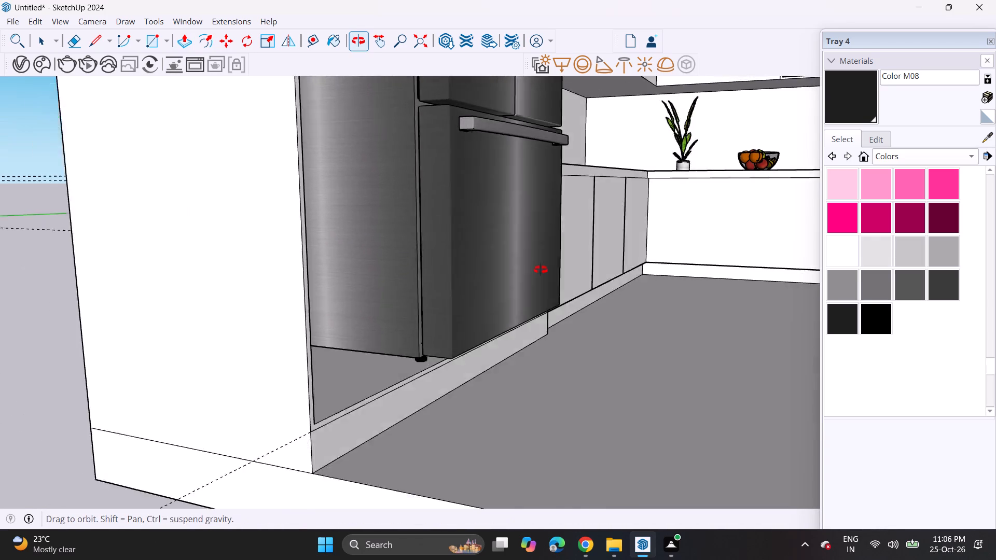
pyautogui.moveTo(541, 270); pyautogui.dragTo(559, 270, button='middle')
pyautogui.moveTo(597, 260); pyautogui.dragTo(317, 260, button='middle')
pyautogui.moveTo(313, 267); pyautogui.dragTo(447, 271, button='middle')
pyautogui.scroll(-1, 571, 264)
pyautogui.keyDown('shift'); pyautogui.moveTo(566, 264); pyautogui.dragTo(273, 291, button='middle'); pyautogui.keyUp('shift')
pyautogui.scroll(1, 273, 291)
pyautogui.keyDown('shift'); pyautogui.moveTo(295, 302); pyautogui.dragTo(341, 308, button='middle'); pyautogui.keyUp('shift')
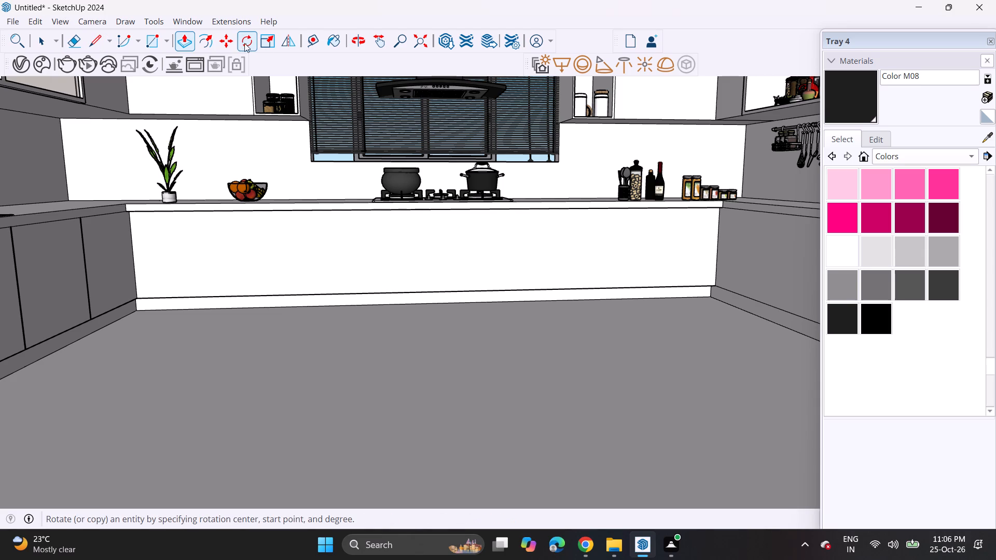
# Place a vertical guide on the hob-side cabinet front 3' from the corner with the sink-side run.
pyautogui.click(312, 38)
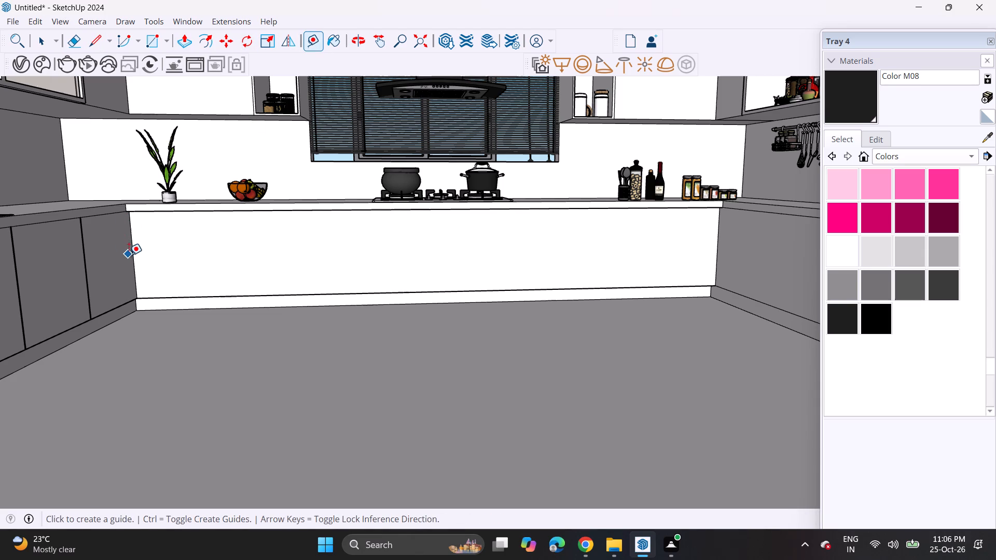
pyautogui.click(139, 255)
pyautogui.press('Escape')
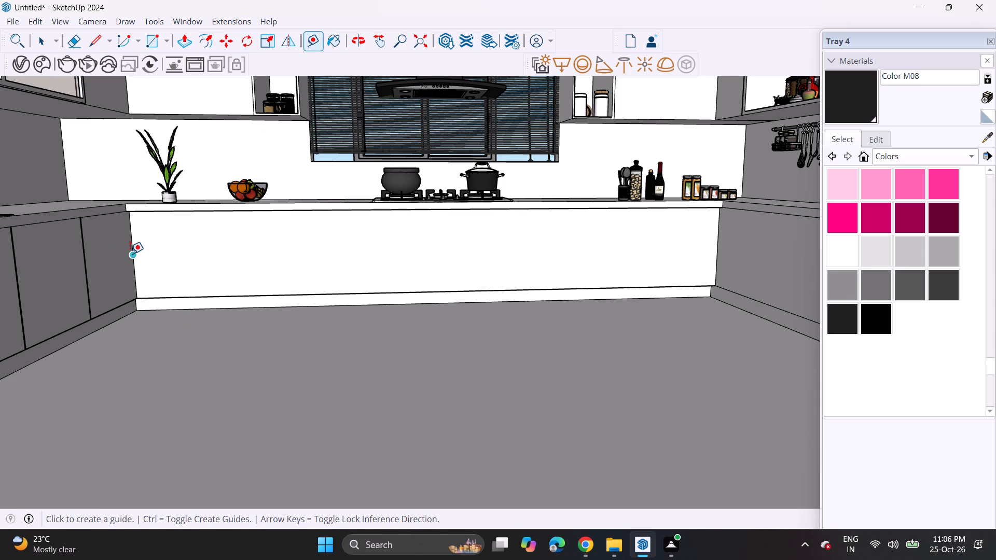
pyautogui.click(130, 254)
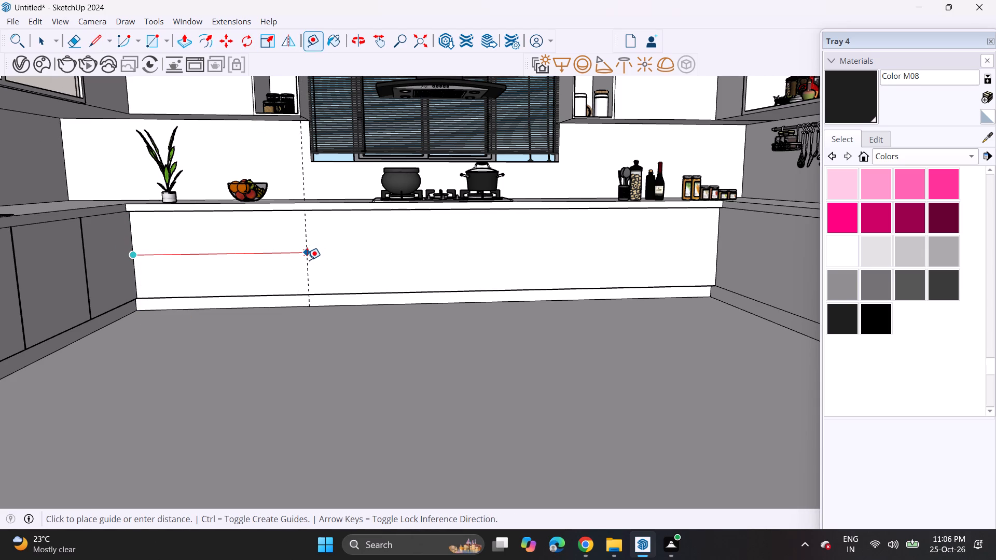
pyautogui.write("3'")
pyautogui.press('Return')
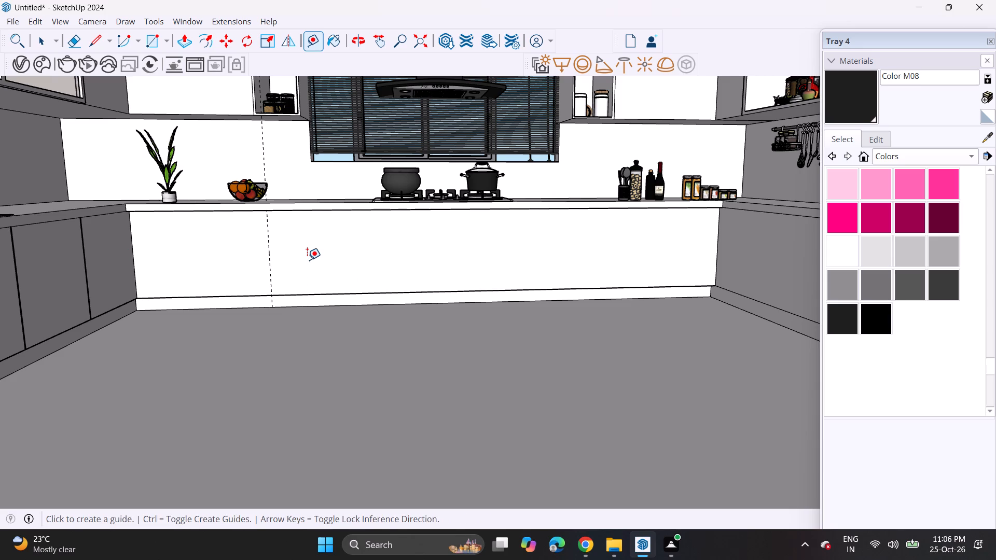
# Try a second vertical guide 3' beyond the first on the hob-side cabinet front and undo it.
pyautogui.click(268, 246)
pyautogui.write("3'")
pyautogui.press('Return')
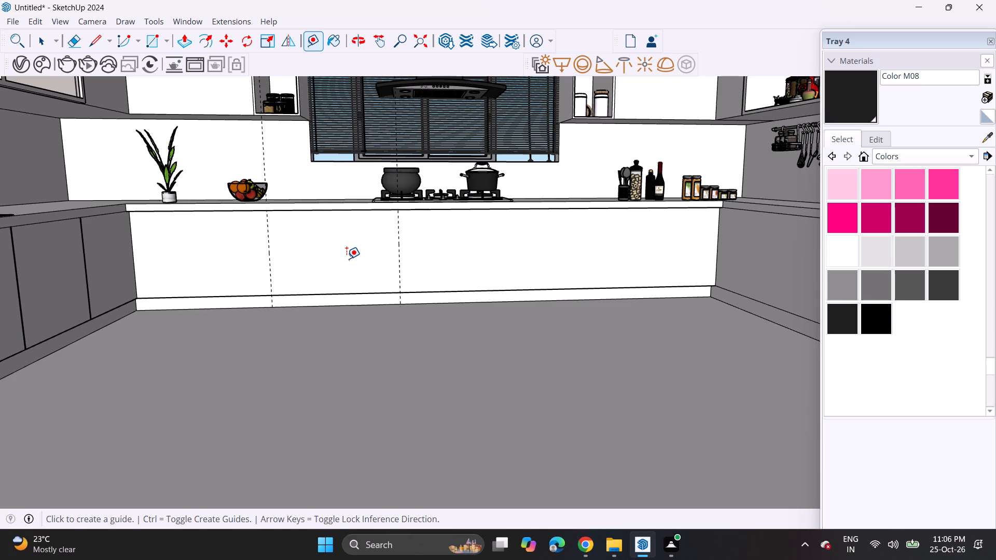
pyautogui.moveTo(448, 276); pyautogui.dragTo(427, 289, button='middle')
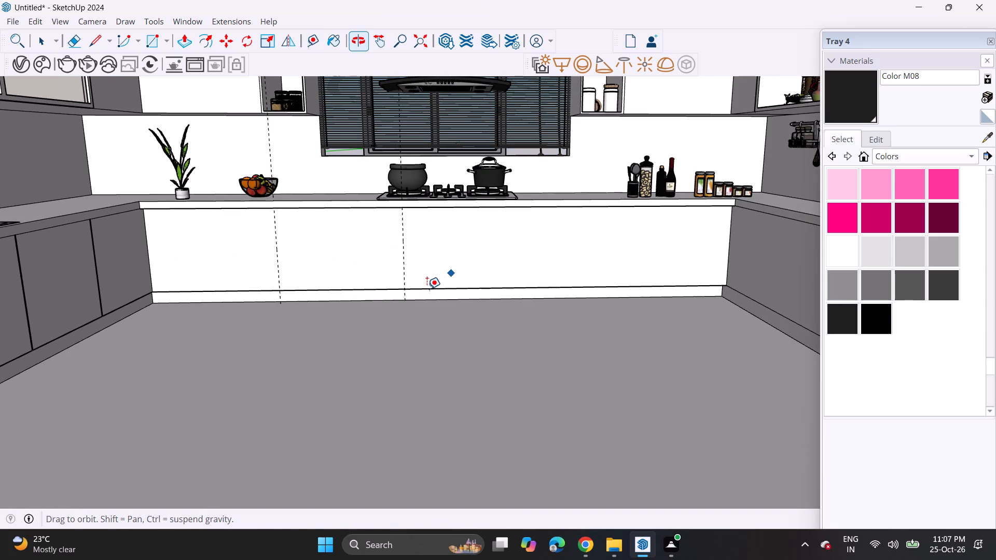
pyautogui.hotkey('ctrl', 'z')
# Place a second vertical guide 2' beyond the first one on the hob-side cabinet front.
pyautogui.click(274, 237)
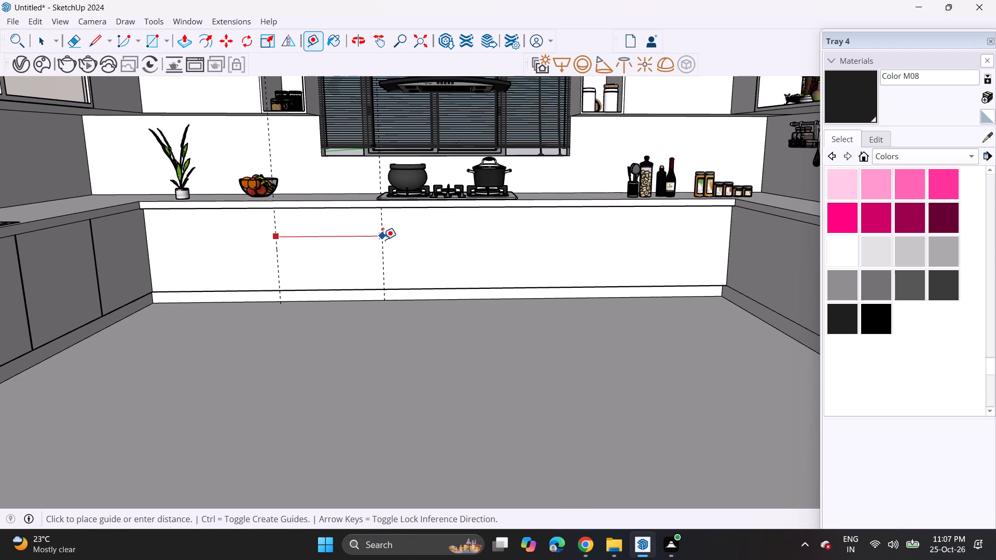
pyautogui.write("2'")
pyautogui.press('Return')
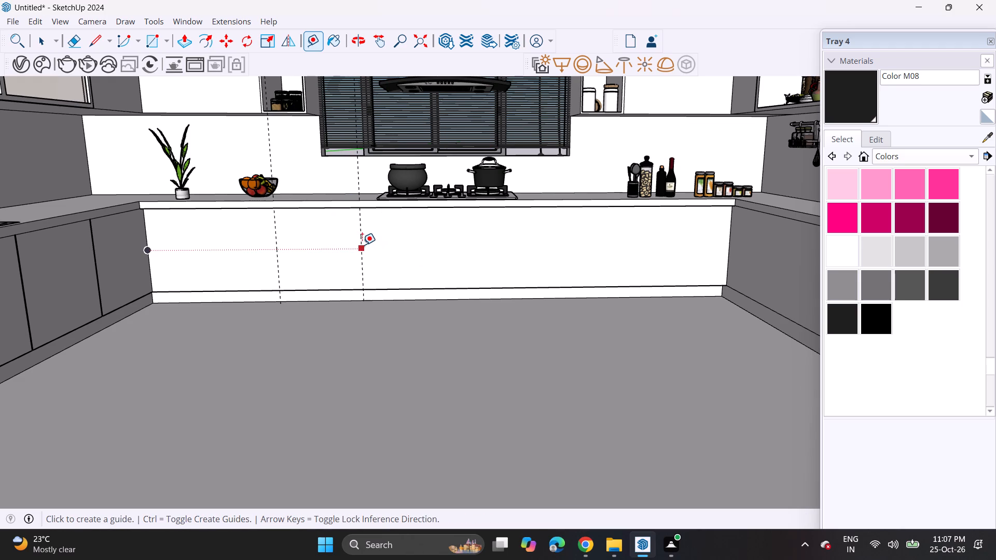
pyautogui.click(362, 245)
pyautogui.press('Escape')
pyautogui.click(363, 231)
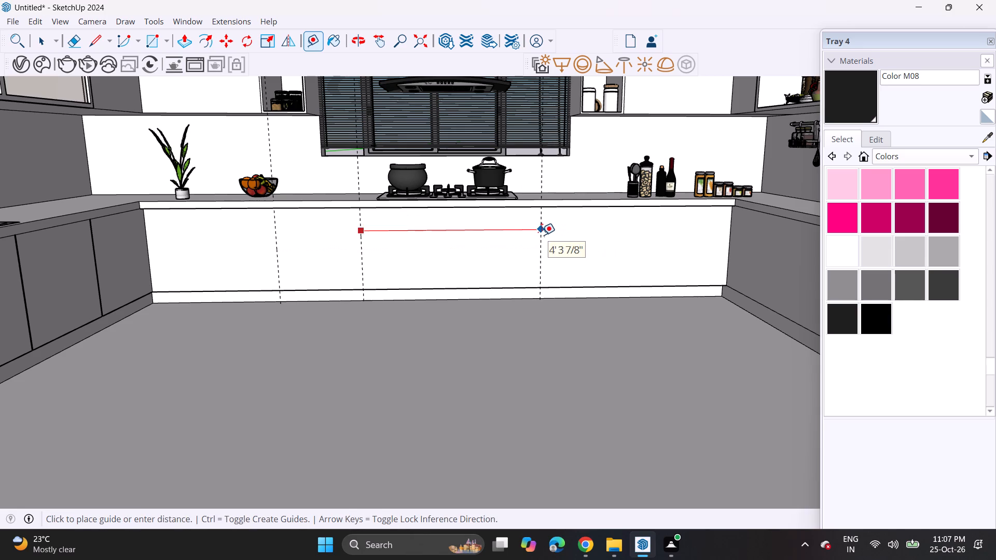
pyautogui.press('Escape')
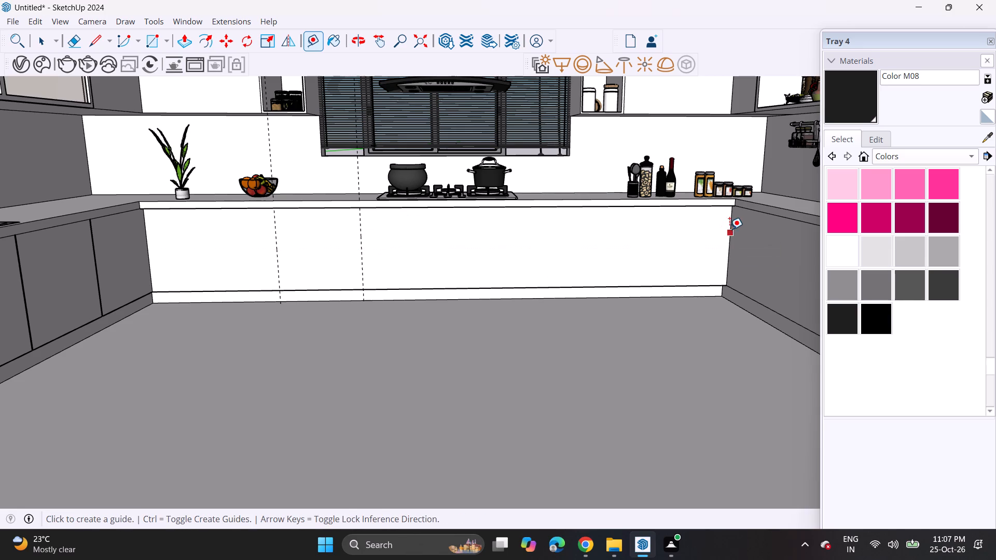
# Place vertical guides 3' from the hob-side cabinet's opposite corner and 2' further toward the middle of the front.
pyautogui.click(729, 223)
pyautogui.write("3'")
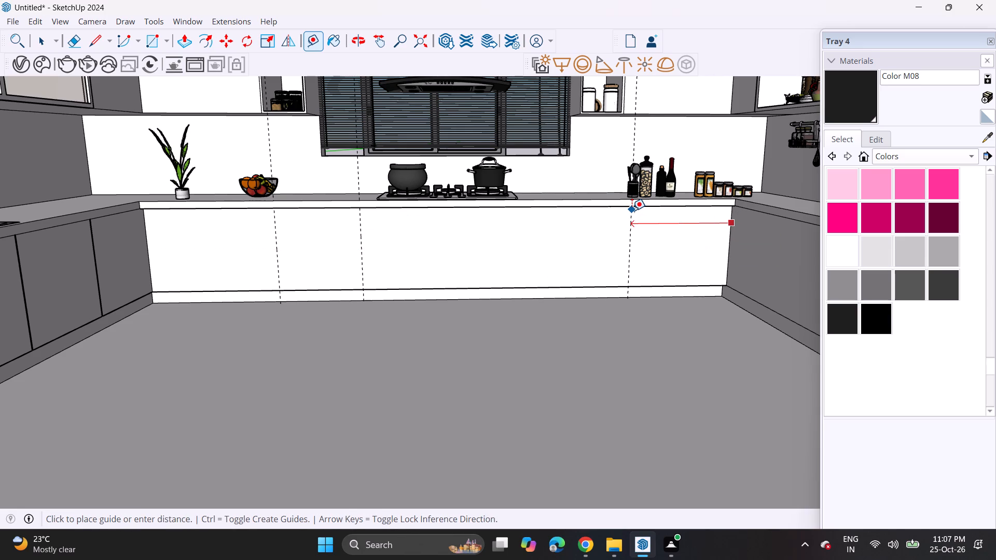
pyautogui.press('Return')
pyautogui.click(612, 221)
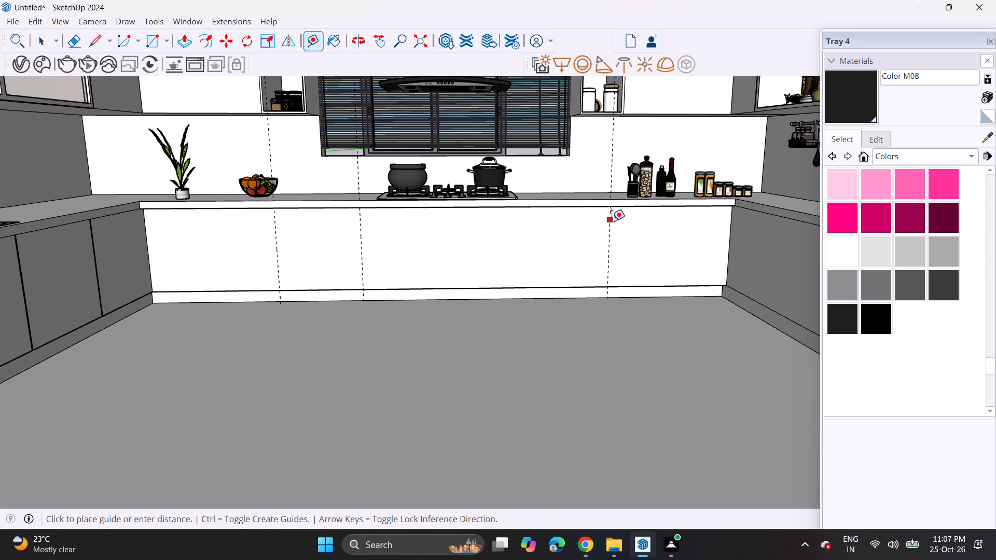
pyautogui.write("2'")
pyautogui.press('Return')
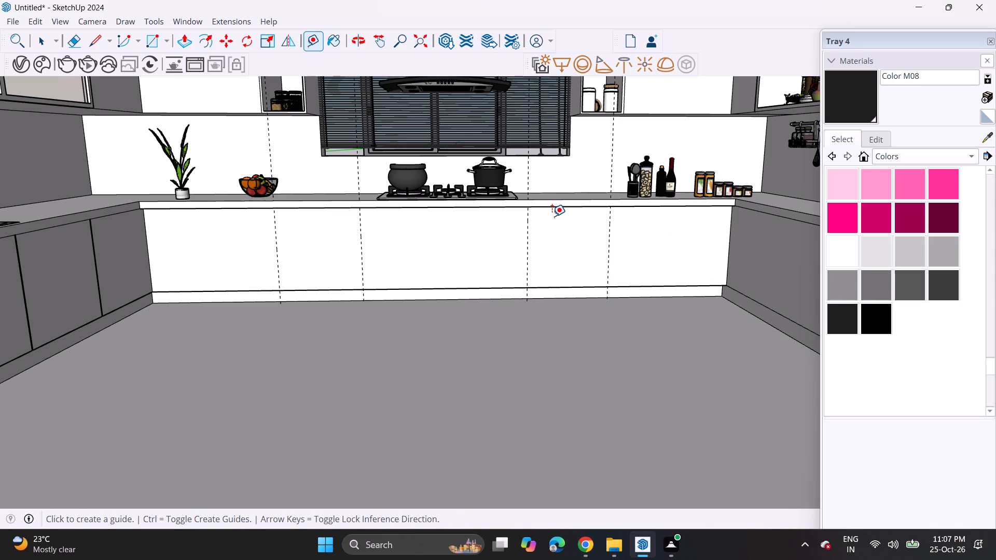
# Place one more vertical guide freehand between the two guides nearest the hob-side cabinet's opposite corner.
pyautogui.click(525, 232)
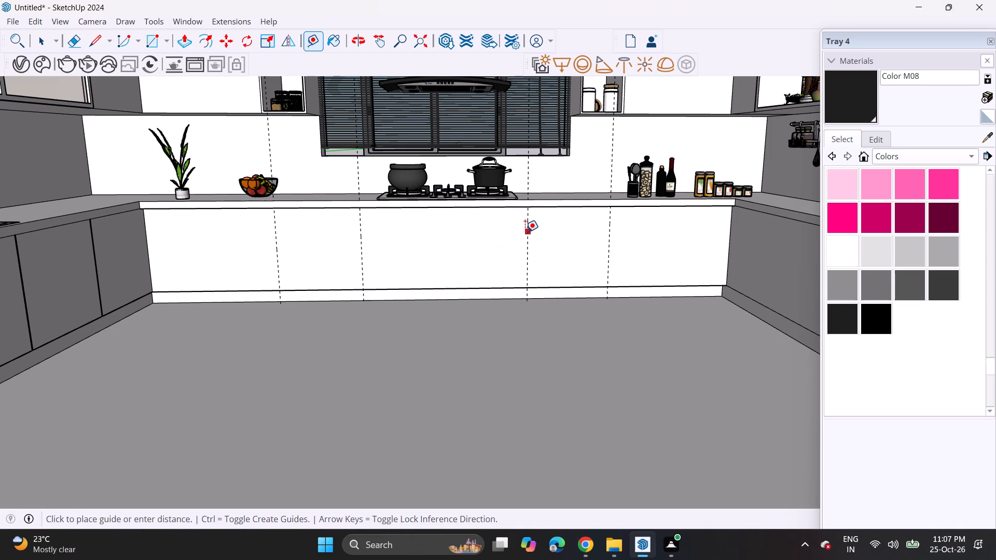
pyautogui.click(561, 236)
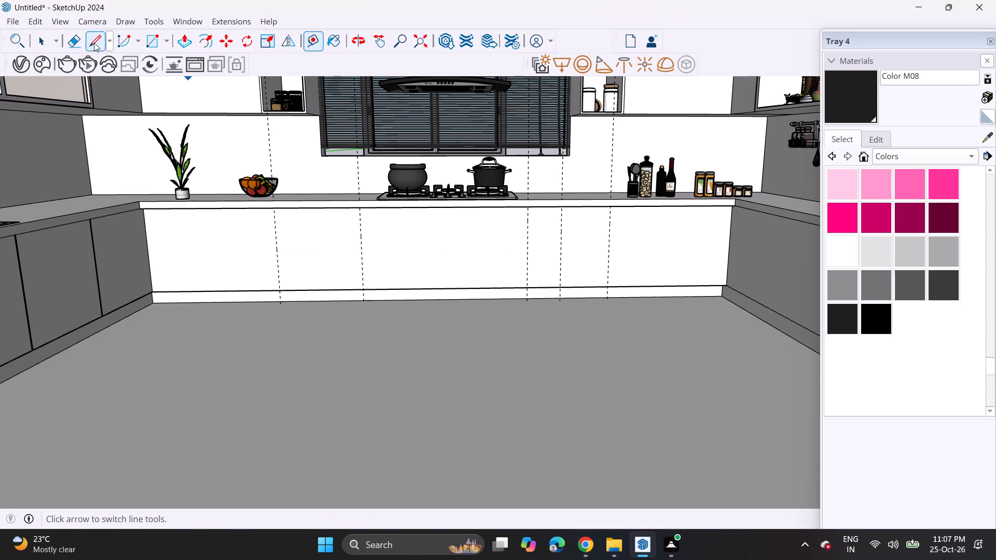
# Draw a rectangle on the hob-side cabinet front from its sink-side lower corner to the first guide just under the countertop.
pyautogui.click(149, 46)
pyautogui.scroll(-1, 159, 182)
pyautogui.scroll(2, 158, 189)
pyautogui.scroll(6, 147, 278)
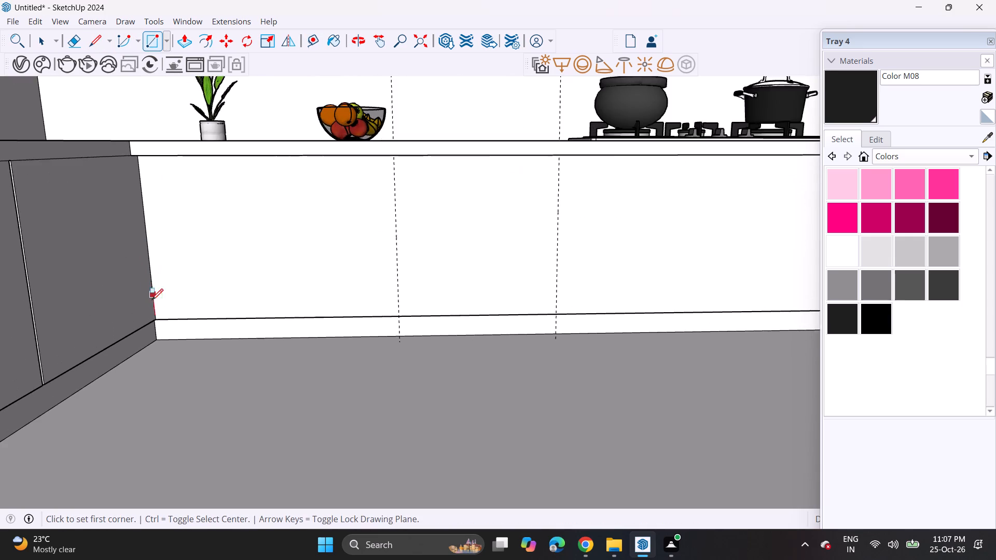
pyautogui.scroll(6, 156, 304)
pyautogui.click(158, 329)
pyautogui.scroll(-4, 284, 267)
pyautogui.scroll(1, 284, 267)
pyautogui.moveTo(357, 217); pyautogui.dragTo(320, 245, button='middle')
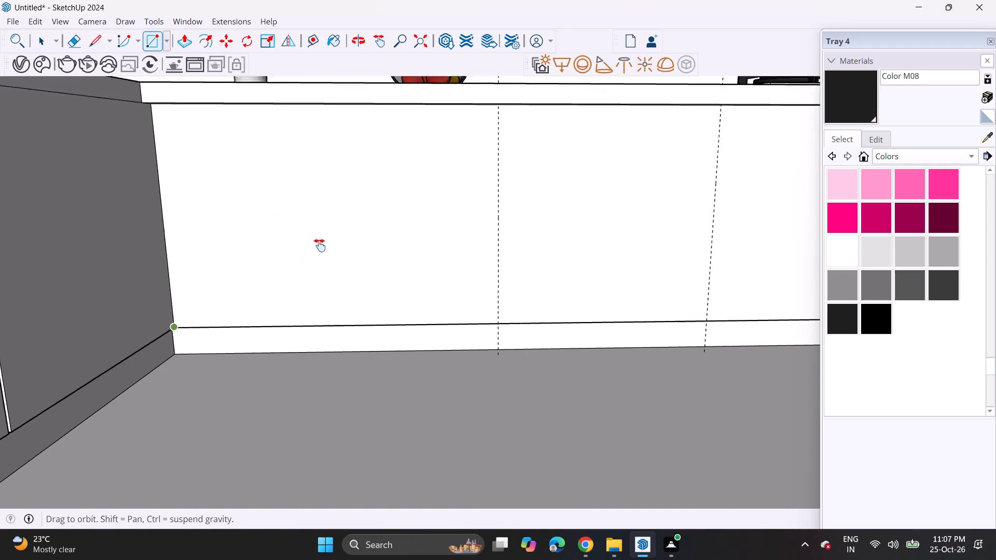
pyautogui.moveTo(320, 245); pyautogui.dragTo(213, 316, button='middle')
pyautogui.moveTo(282, 275); pyautogui.dragTo(328, 207, button='middle')
pyautogui.scroll(1, 282, 275)
pyautogui.scroll(5, 398, 161)
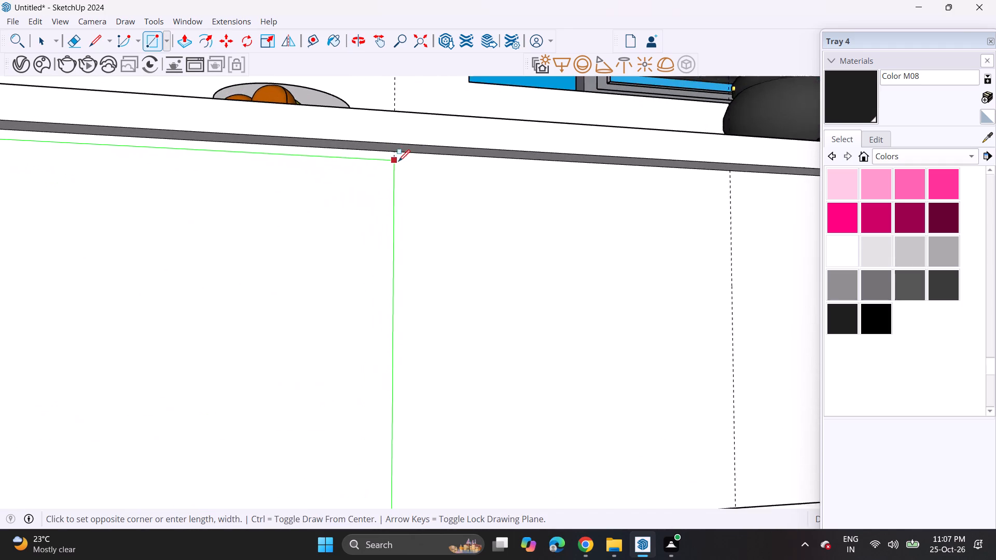
pyautogui.click(392, 153)
# Draw a rectangle beneath the hob between the second and third guides, spanning from the countertop underside to the kickboard line.
pyautogui.scroll(1, 430, 192)
pyautogui.scroll(-6, 429, 194)
pyautogui.keyDown('shift'); pyautogui.moveTo(544, 239); pyautogui.dragTo(309, 129, button='middle'); pyautogui.keyUp('shift')
pyautogui.scroll(1, 294, 137)
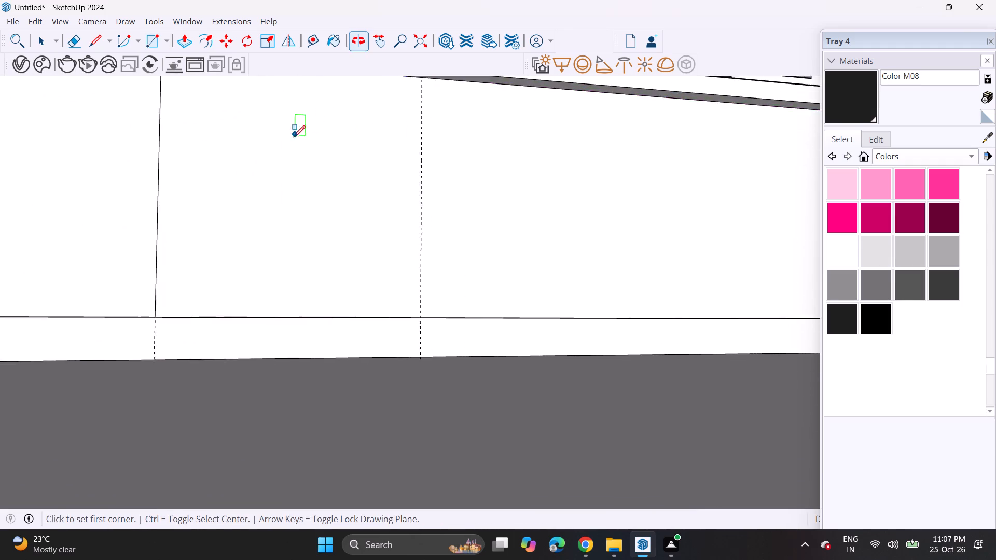
pyautogui.scroll(-3, 284, 170)
pyautogui.scroll(1, 288, 190)
pyautogui.scroll(-3, 292, 192)
pyautogui.moveTo(417, 197); pyautogui.dragTo(392, 247, button='middle')
pyautogui.keyDown('shift'); pyautogui.moveTo(443, 175); pyautogui.dragTo(187, 461, button='middle'); pyautogui.keyUp('shift')
pyautogui.keyDown('shift'); pyautogui.moveTo(453, 179); pyautogui.dragTo(270, 310, button='middle'); pyautogui.keyUp('shift')
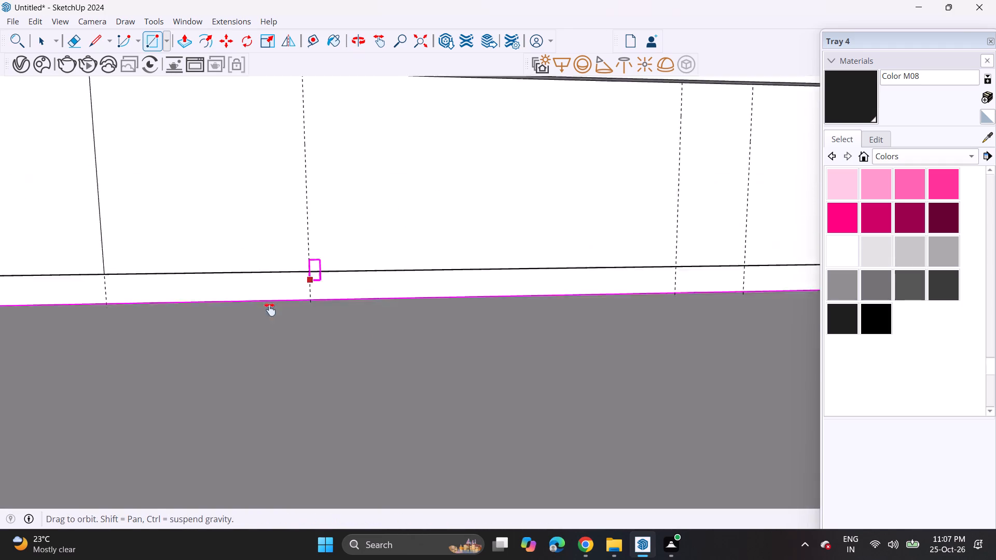
pyautogui.keyDown('shift'); pyautogui.moveTo(270, 310); pyautogui.dragTo(163, 375, button='middle'); pyautogui.keyUp('shift')
pyautogui.moveTo(140, 164); pyautogui.dragTo(132, 130, button='middle')
pyautogui.scroll(4, 156, 157)
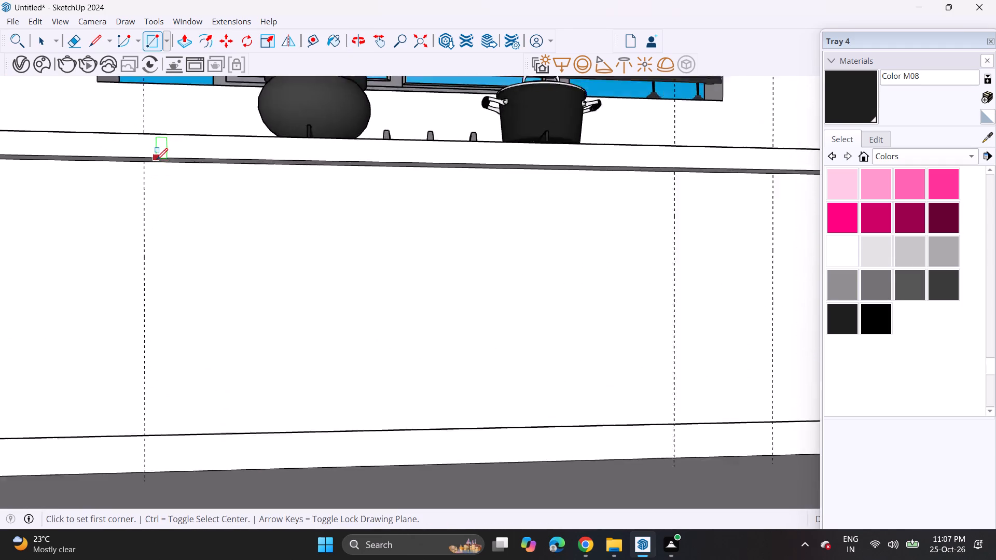
pyautogui.scroll(2, 156, 160)
pyautogui.click(140, 166)
pyautogui.scroll(-6, 194, 331)
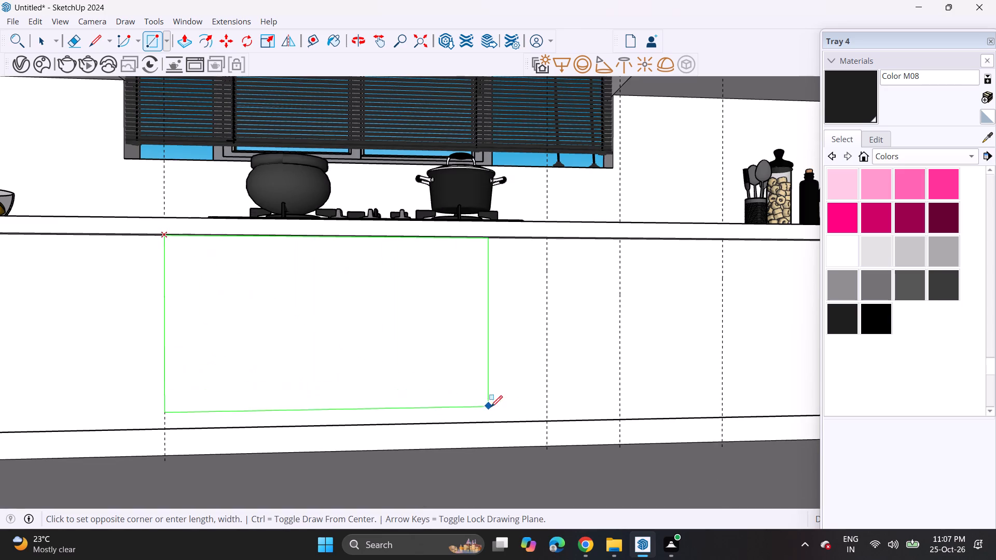
pyautogui.click(546, 419)
# Draw a full-height rectangle between the two guides nearest the hob-side cabinet's far corner, down to the kickboard line.
pyautogui.scroll(1, 684, 274)
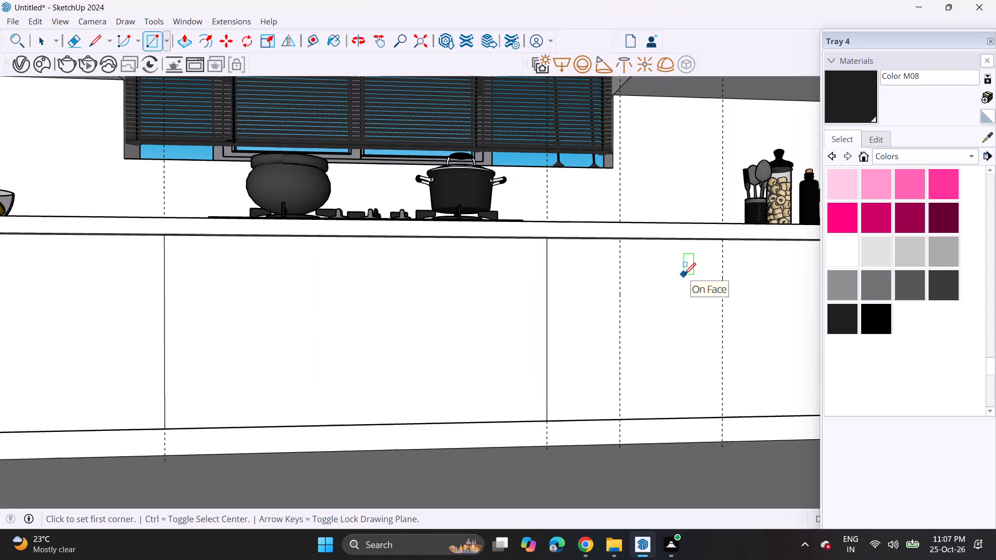
pyautogui.moveTo(679, 270); pyautogui.dragTo(521, 235, button='middle')
pyautogui.scroll(1, 516, 227)
pyautogui.moveTo(515, 204); pyautogui.dragTo(486, 178, button='middle')
pyautogui.scroll(4, 452, 201)
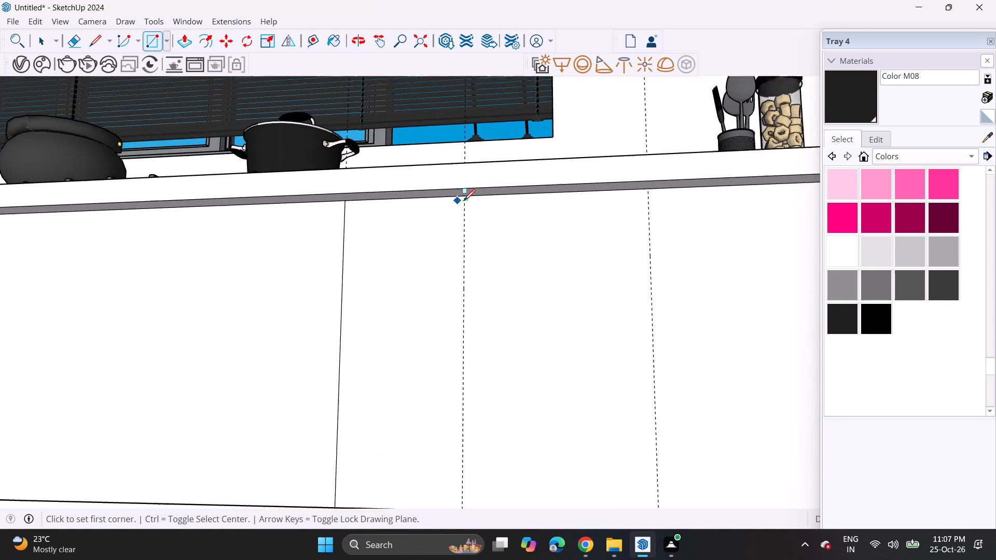
pyautogui.click(464, 200)
pyautogui.scroll(-6, 490, 326)
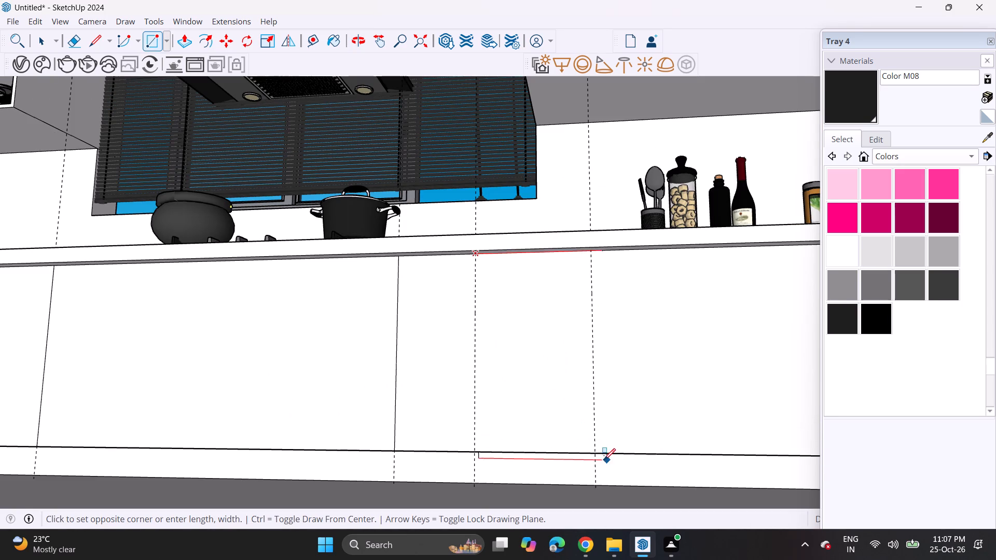
pyautogui.click(597, 452)
# Delete all construction guides from the model.
pyautogui.scroll(-8, 501, 400)
pyautogui.moveTo(501, 400); pyautogui.dragTo(561, 424, button='middle')
pyautogui.scroll(2, 561, 424)
pyautogui.scroll(-6, 535, 367)
pyautogui.keyDown('shift'); pyautogui.moveTo(503, 353); pyautogui.dragTo(717, 355, button='middle'); pyautogui.keyUp('shift')
pyautogui.moveTo(693, 348); pyautogui.dragTo(602, 380, button='middle')
pyautogui.scroll(1, 602, 380)
pyautogui.scroll(4, 500, 383)
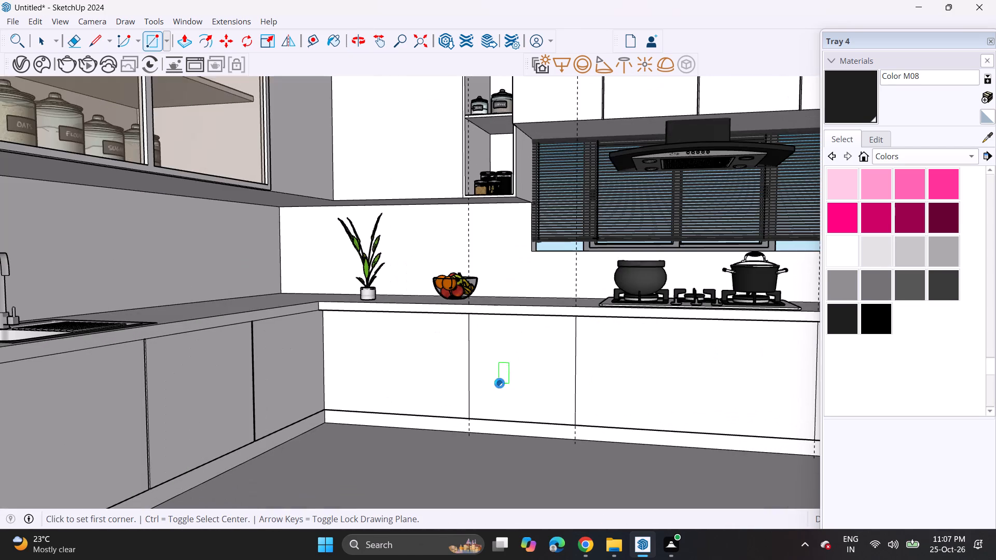
pyautogui.scroll(-3, 468, 389)
pyautogui.scroll(1, 453, 391)
pyautogui.scroll(-2, 447, 390)
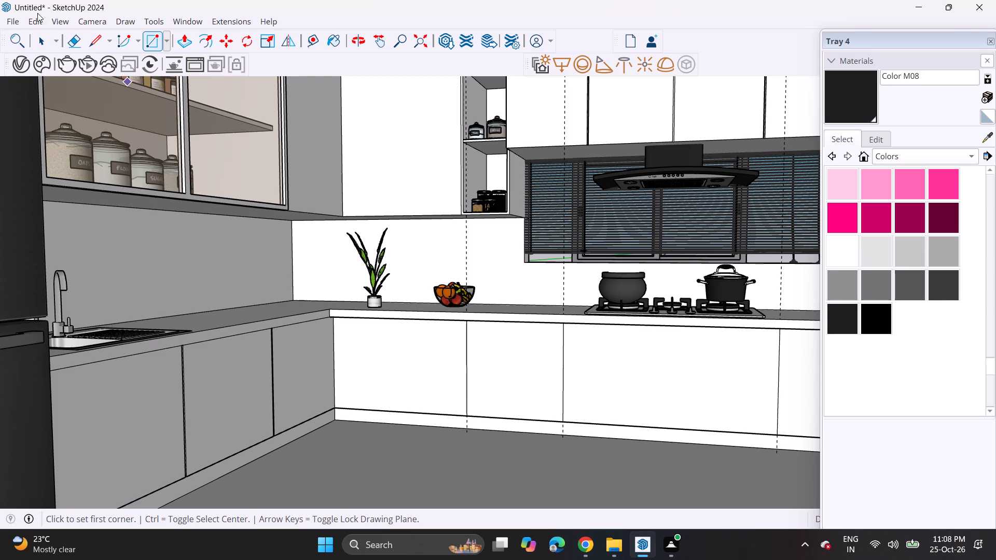
pyautogui.click(36, 23)
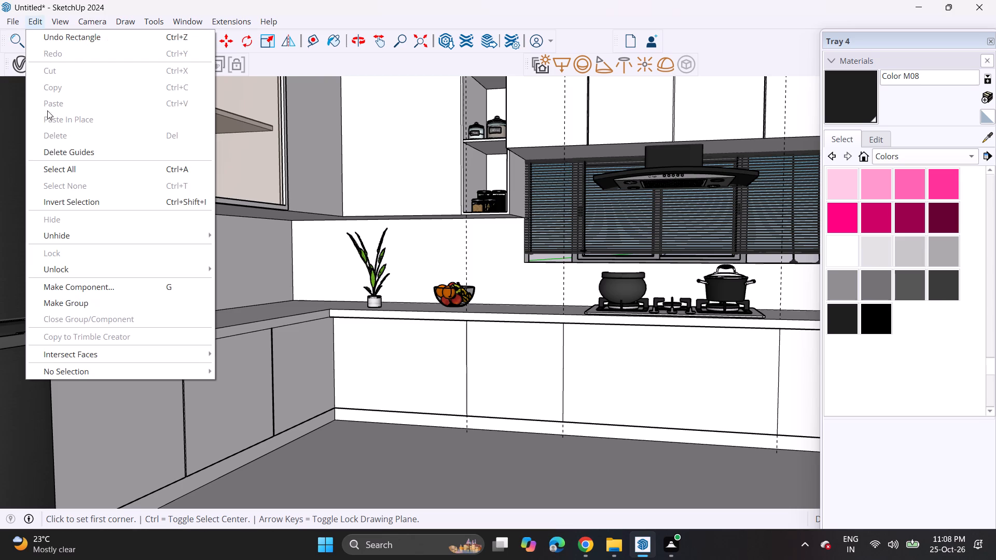
pyautogui.click(56, 151)
# Select the five vertical panel lines on the hob-side cabinet front and copy them slightly sideways to form narrow strips.
pyautogui.scroll(-4, 105, 290)
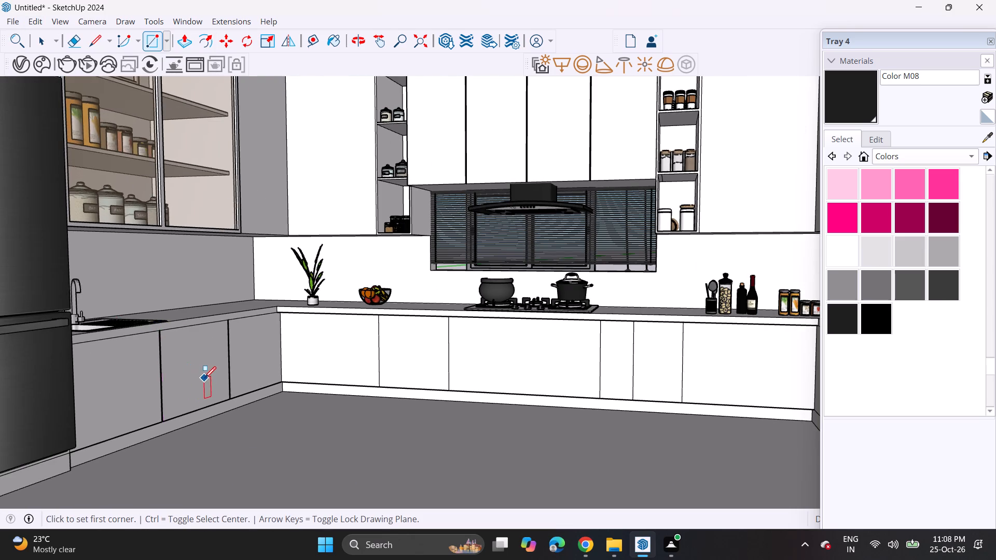
pyautogui.keyDown('shift'); pyautogui.moveTo(200, 377); pyautogui.dragTo(141, 326, button='middle'); pyautogui.keyUp('shift')
pyautogui.moveTo(182, 352); pyautogui.dragTo(322, 364, button='middle')
pyautogui.scroll(6, 315, 341)
pyautogui.press('space')
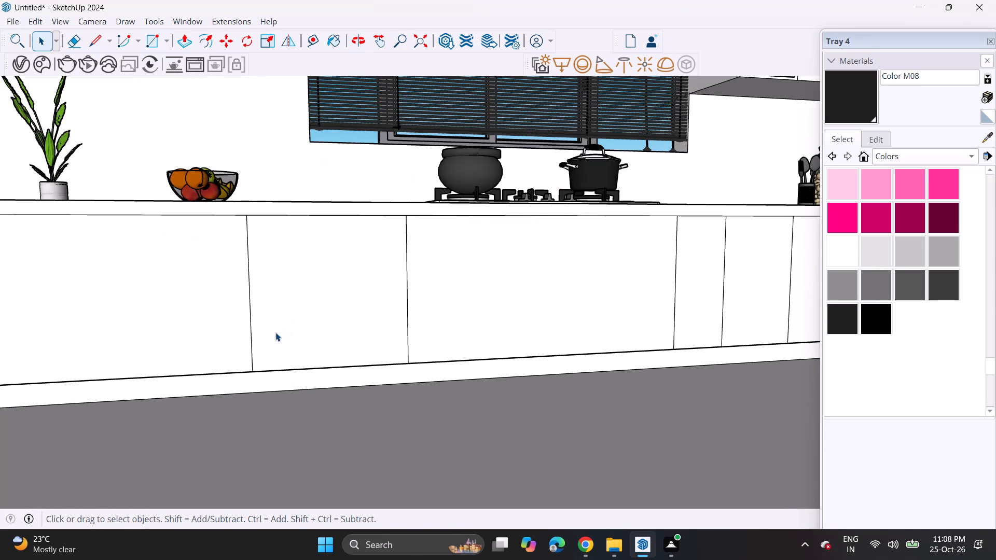
pyautogui.scroll(2, 241, 338)
pyautogui.click(252, 344)
pyautogui.click(253, 349)
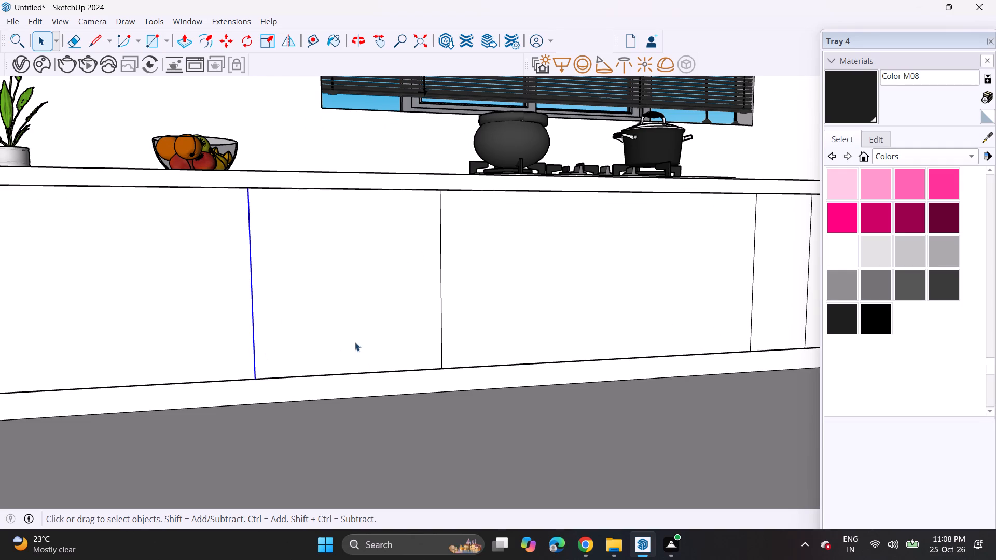
pyautogui.keyDown('ctrl'); pyautogui.click(443, 349); pyautogui.keyUp('ctrl')
pyautogui.keyDown('ctrl'); pyautogui.scroll(-2, 443, 346); pyautogui.keyUp('ctrl')
pyautogui.keyDown('ctrl'); pyautogui.scroll(1, 443, 346); pyautogui.keyUp('ctrl')
pyautogui.keyDown('ctrl'); pyautogui.scroll(-1, 443, 346); pyautogui.keyUp('ctrl')
pyautogui.keyDown('ctrl'); pyautogui.keyDown('shift'); pyautogui.moveTo(520, 313); pyautogui.dragTo(168, 286, button='middle'); pyautogui.keyUp('shift'); pyautogui.keyUp('ctrl')
pyautogui.keyDown('ctrl'); pyautogui.scroll(4, 383, 303); pyautogui.keyUp('ctrl')
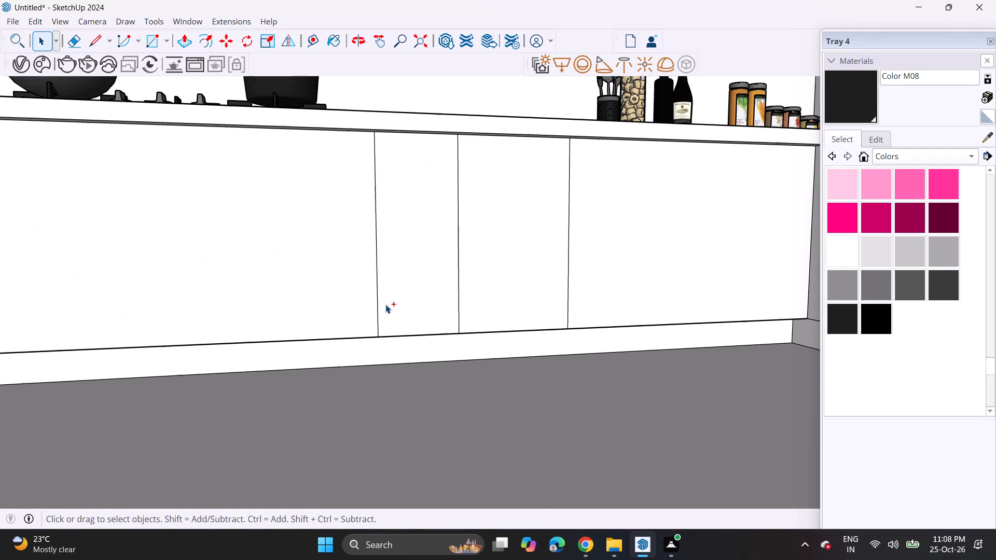
pyautogui.keyDown('ctrl'); pyautogui.click(377, 294); pyautogui.keyUp('ctrl')
pyautogui.keyDown('ctrl'); pyautogui.click(460, 303); pyautogui.keyUp('ctrl')
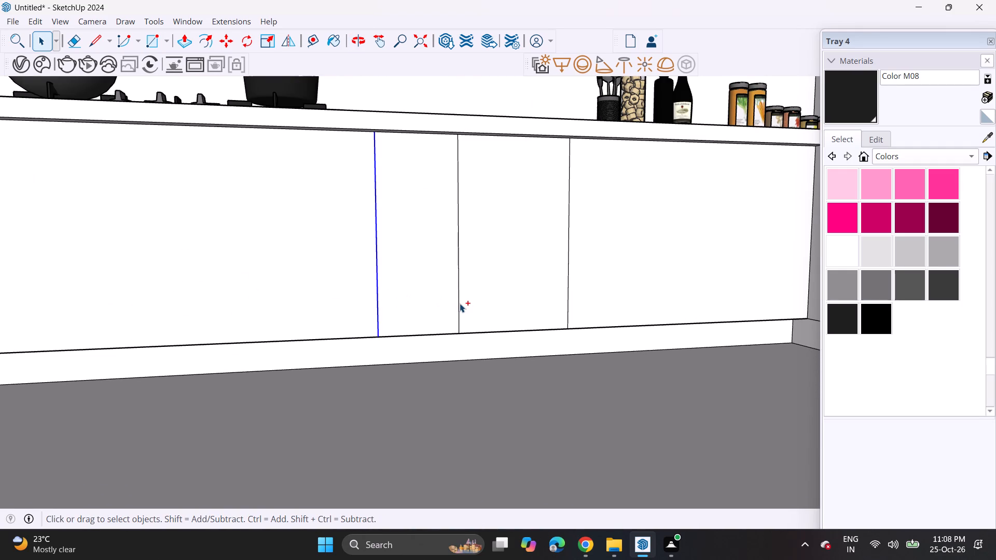
pyautogui.keyDown('ctrl'); pyautogui.click(567, 307); pyautogui.keyUp('ctrl')
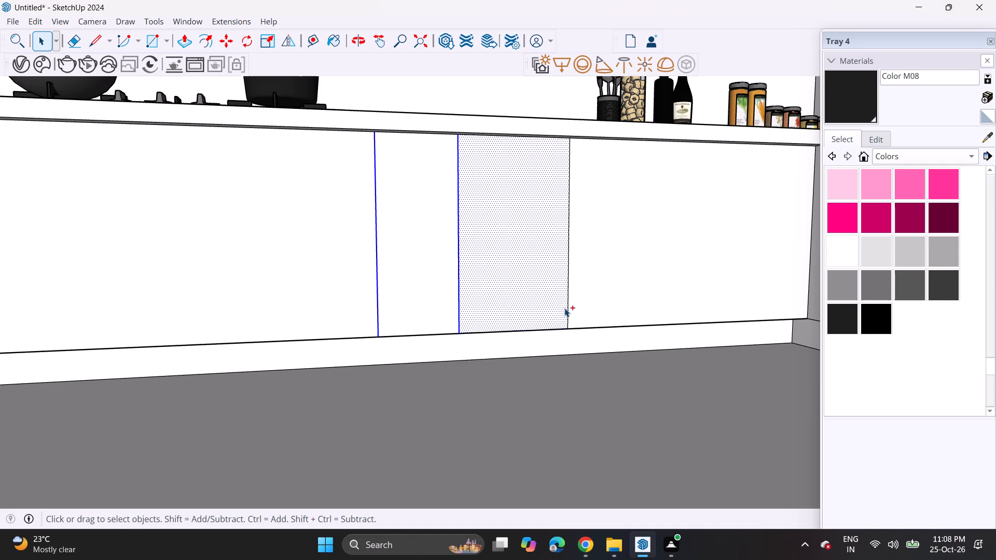
pyautogui.keyDown('ctrl'); pyautogui.keyDown('shift'); pyautogui.click(564, 308); pyautogui.keyUp('shift'); pyautogui.keyUp('ctrl')
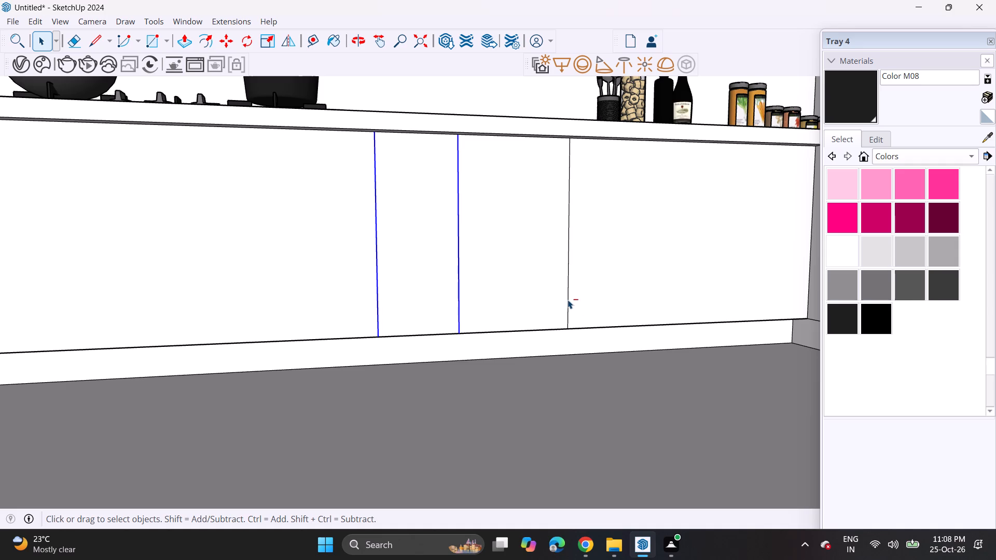
pyautogui.keyDown('ctrl'); pyautogui.keyDown('shift'); pyautogui.click(568, 300); pyautogui.keyUp('shift'); pyautogui.keyUp('ctrl')
pyautogui.keyDown('ctrl'); pyautogui.keyDown('shift'); pyautogui.scroll(2, 568, 300); pyautogui.keyUp('shift'); pyautogui.keyUp('ctrl')
pyautogui.keyDown('ctrl'); pyautogui.keyDown('shift'); pyautogui.click(568, 303); pyautogui.keyUp('shift'); pyautogui.keyUp('ctrl')
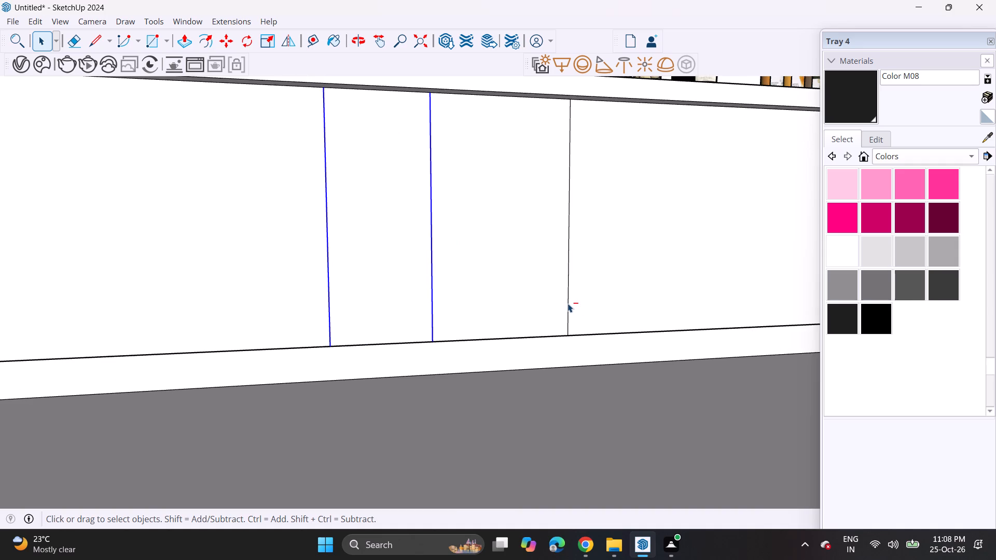
pyautogui.keyDown('ctrl'); pyautogui.keyDown('shift'); pyautogui.click(569, 305); pyautogui.keyUp('shift'); pyautogui.keyUp('ctrl')
pyautogui.keyDown('ctrl'); pyautogui.click(569, 305); pyautogui.keyUp('ctrl')
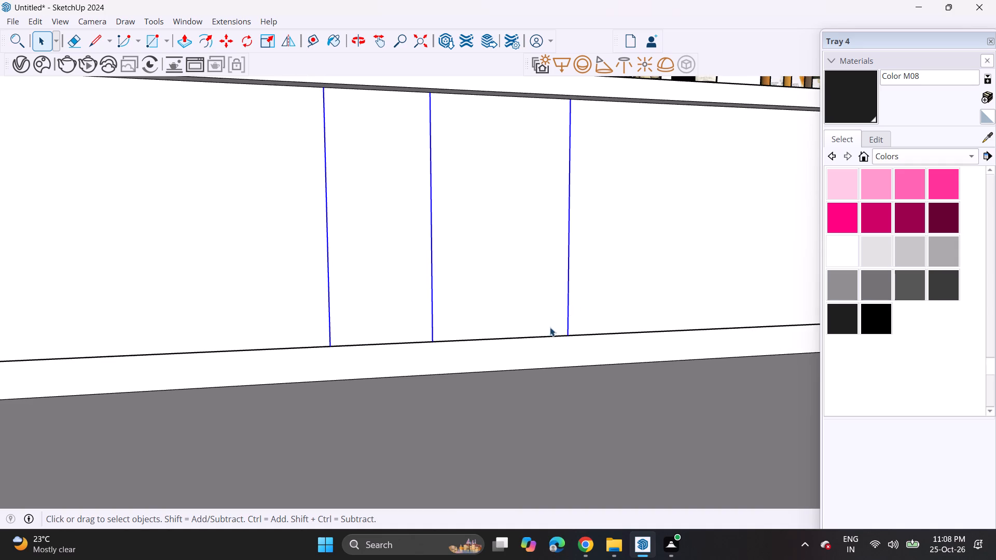
pyautogui.scroll(8, 542, 333)
pyautogui.write('M')
pyautogui.press('space')
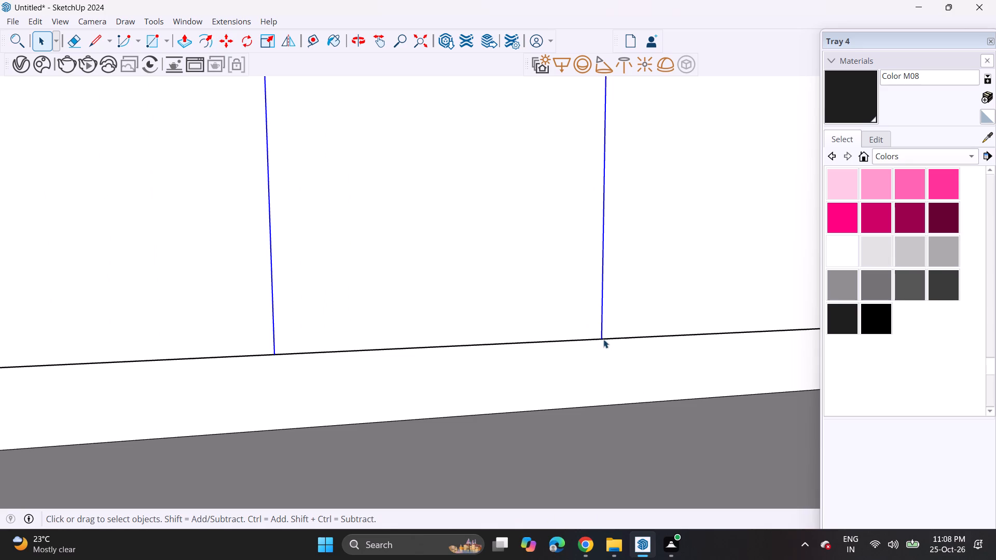
pyautogui.press('m')
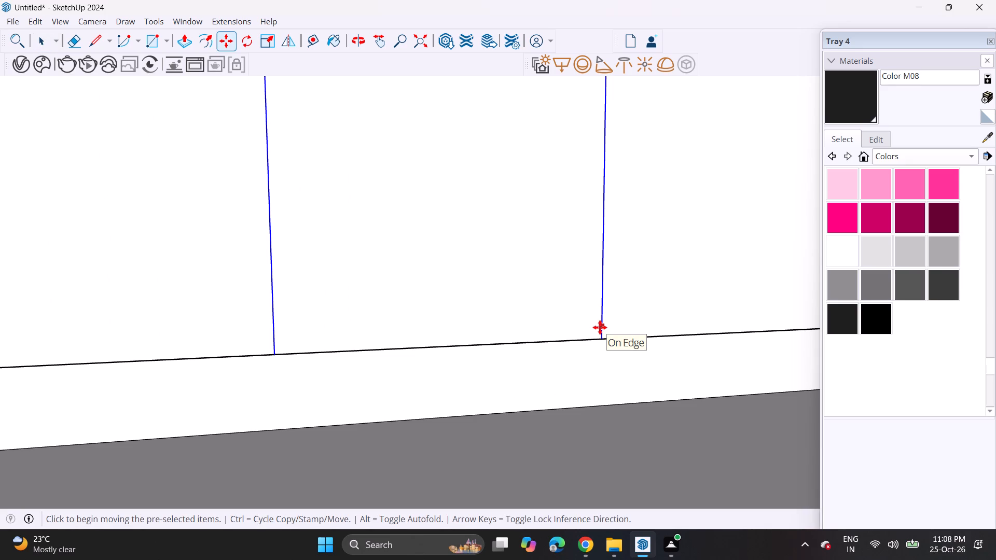
pyautogui.click(604, 337)
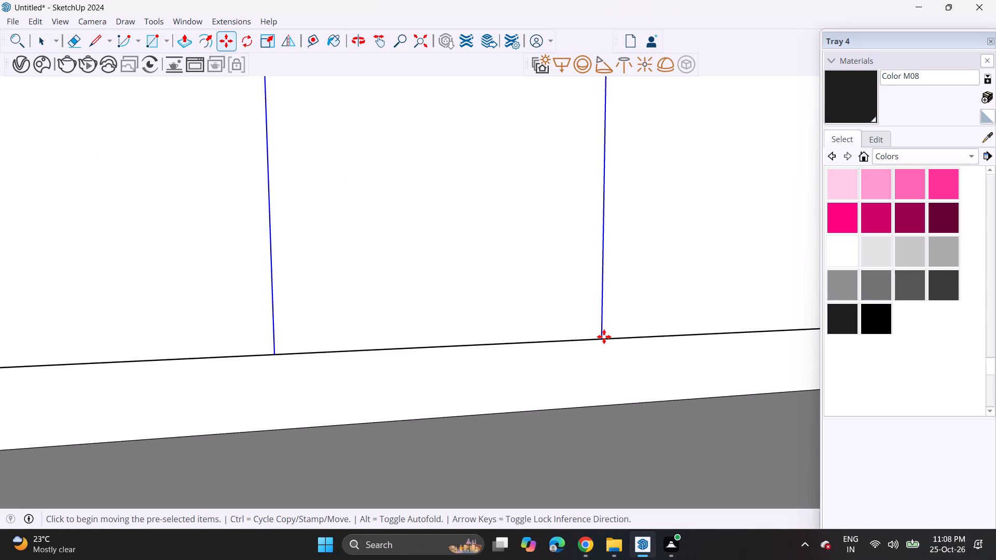
pyautogui.click(613, 332)
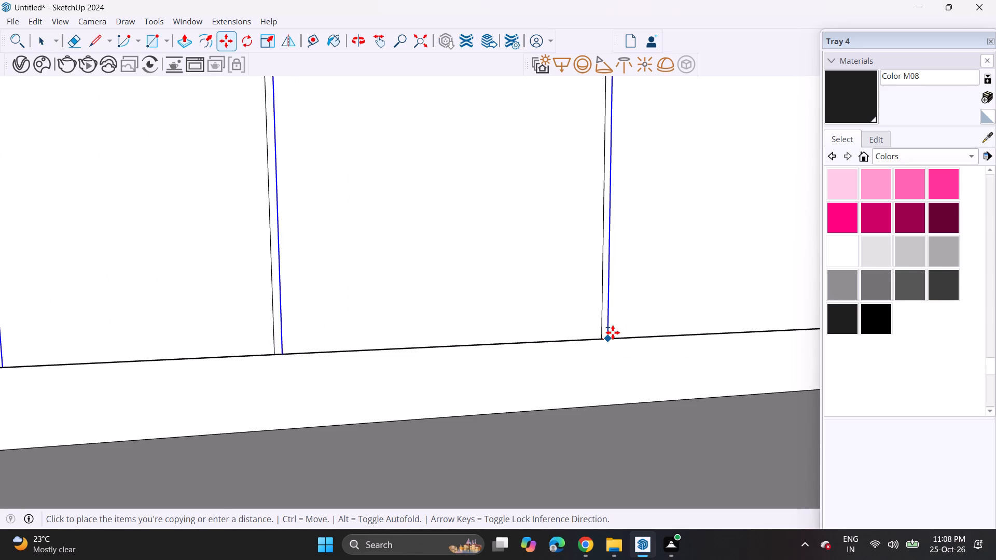
# Push the narrow strip nearest the hob-side cabinet's far corner slightly inward with Push/Pull to form a groove.
pyautogui.scroll(-4, 483, 273)
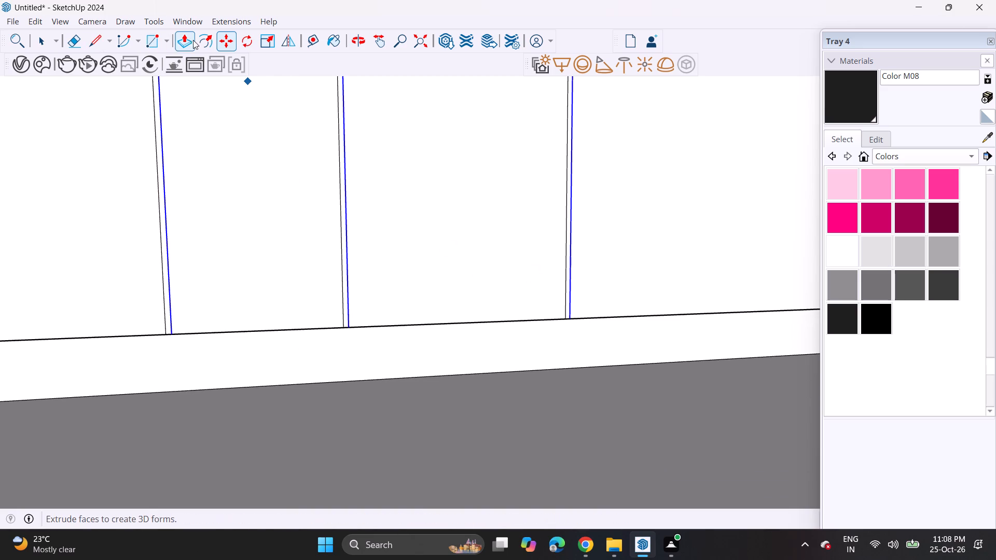
pyautogui.click(176, 40)
pyautogui.scroll(9, 596, 319)
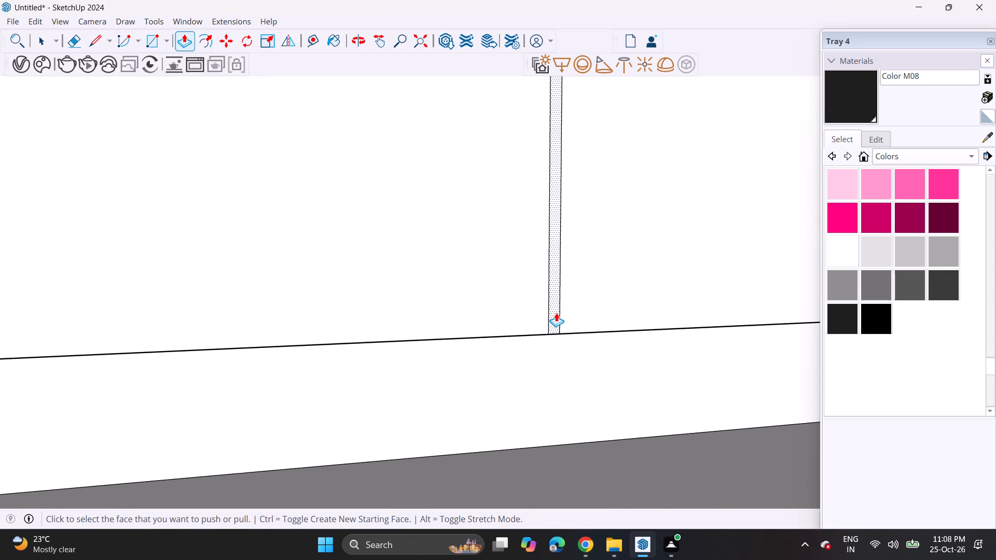
pyautogui.click(556, 313)
pyautogui.click(552, 316)
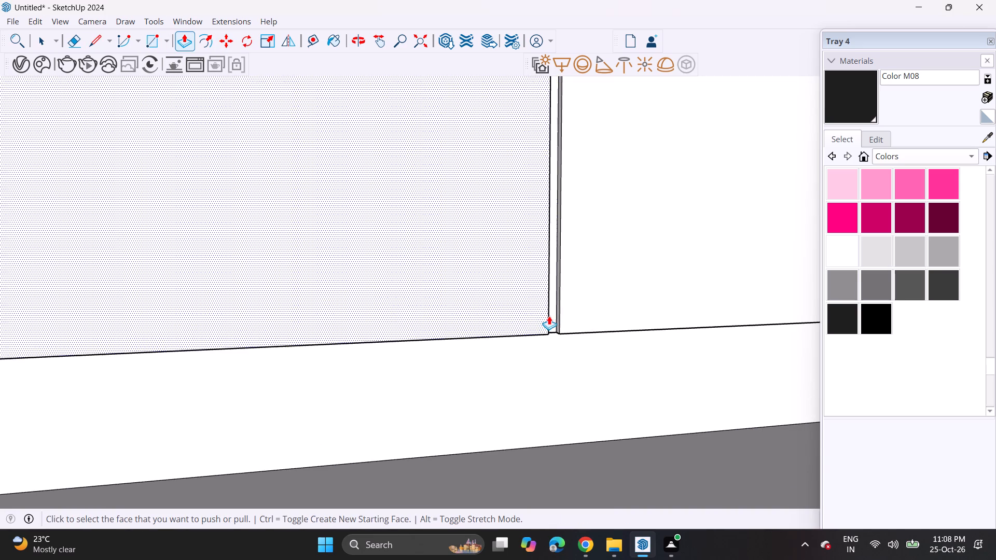
# Repeat the same Push/Pull depth on the remaining four narrow strips of the hob-side cabinet front.
pyautogui.scroll(-6, 384, 293)
pyautogui.scroll(-1, 188, 290)
pyautogui.keyDown('shift'); pyautogui.moveTo(134, 301); pyautogui.dragTo(465, 323, button='middle'); pyautogui.keyUp('shift')
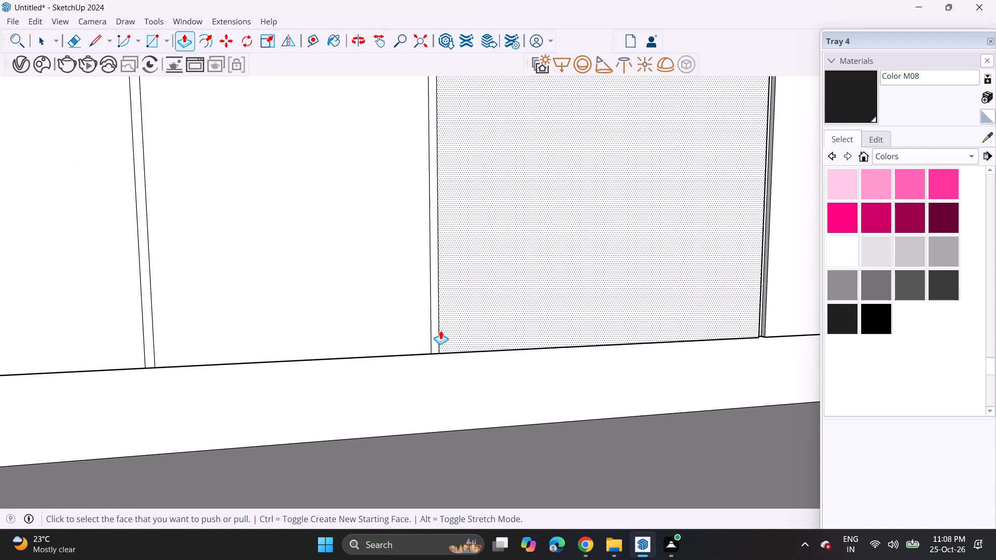
pyautogui.doubleClick(435, 331)
pyautogui.doubleClick(149, 344)
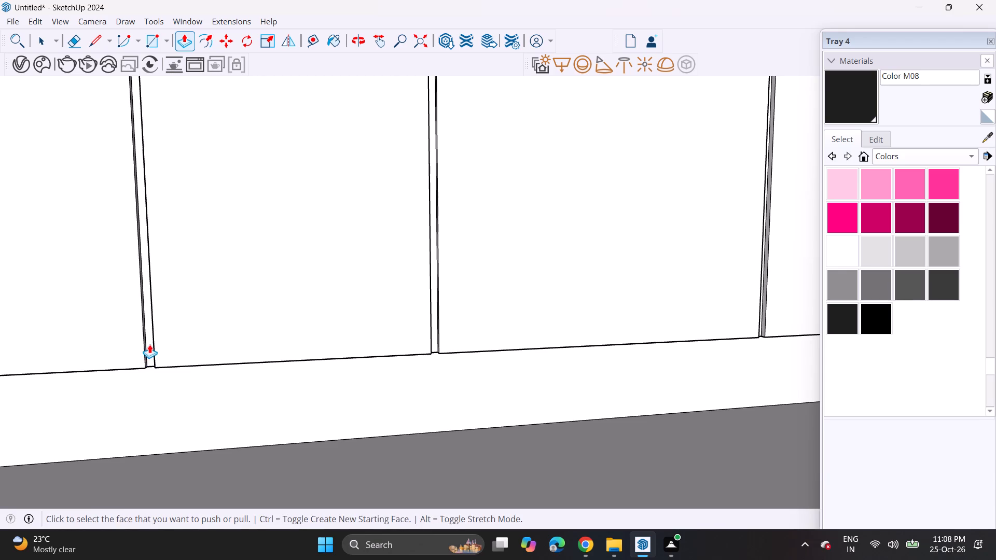
pyautogui.keyDown('shift'); pyautogui.moveTo(148, 327); pyautogui.dragTo(843, 294, button='middle'); pyautogui.keyUp('shift')
pyautogui.scroll(-1, 841, 292)
pyautogui.scroll(1, 838, 292)
pyautogui.scroll(-11, 729, 281)
pyautogui.keyDown('shift'); pyautogui.moveTo(308, 292); pyautogui.dragTo(648, 339, button='middle'); pyautogui.keyUp('shift')
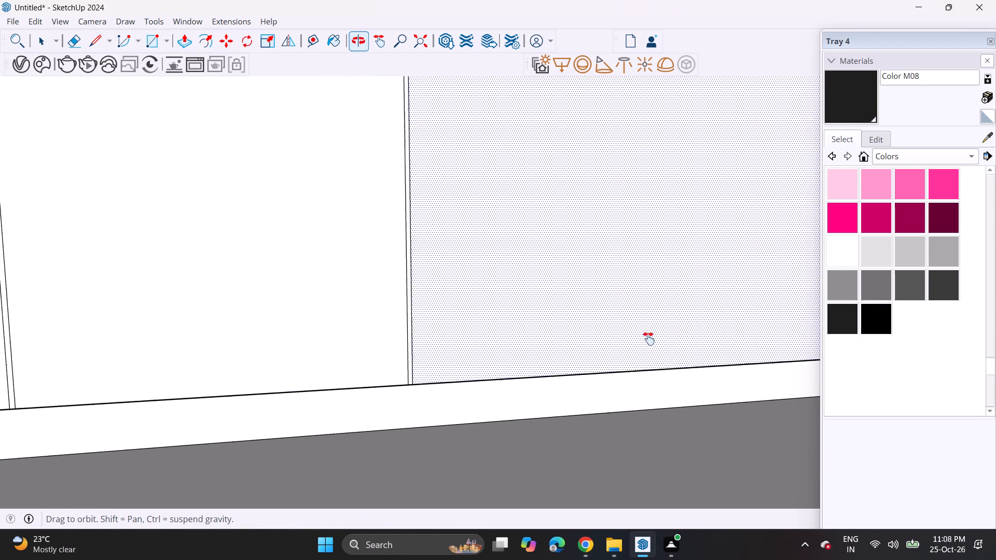
pyautogui.keyDown('shift'); pyautogui.moveTo(648, 339); pyautogui.dragTo(653, 339, button='middle'); pyautogui.keyUp('shift')
pyautogui.scroll(4, 379, 341)
pyautogui.doubleClick(436, 373)
pyautogui.scroll(-7, 419, 360)
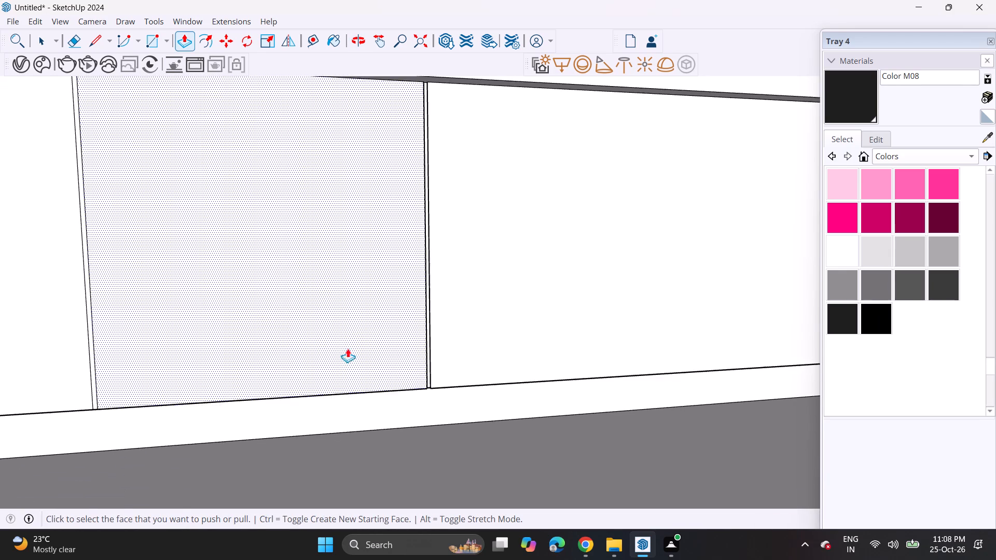
pyautogui.keyDown('shift'); pyautogui.moveTo(267, 312); pyautogui.dragTo(517, 338, button='middle'); pyautogui.keyUp('shift')
pyautogui.keyDown('shift'); pyautogui.scroll(-1, 267, 312); pyautogui.keyUp('shift')
pyautogui.scroll(4, 341, 400)
pyautogui.scroll(4, 389, 417)
pyautogui.doubleClick(378, 425)
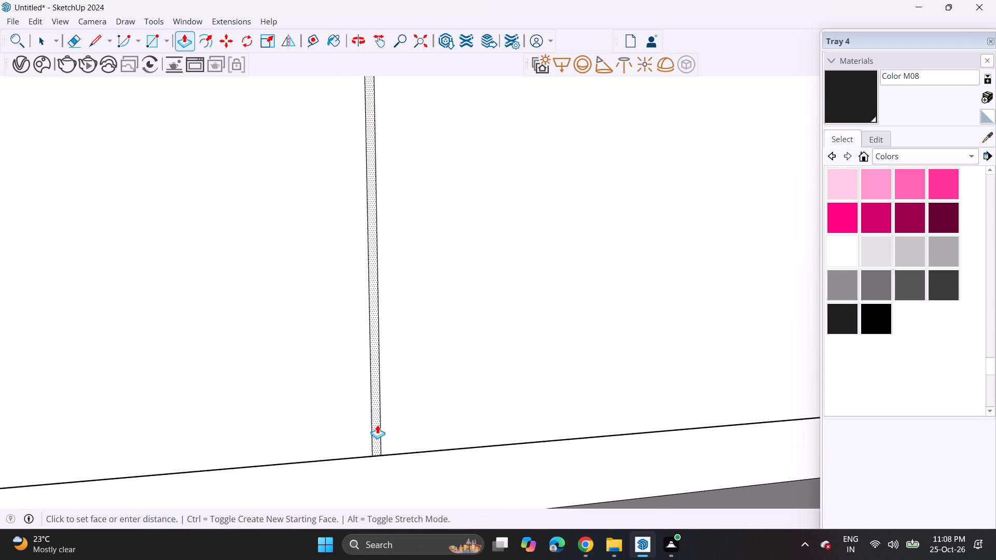
# Draw a thin horizontal rectangle across the upper part of the wide panel below the hob, between its two vertical grooves.
pyautogui.scroll(-4, 375, 428)
pyautogui.scroll(1, 363, 439)
pyautogui.scroll(-1, 361, 439)
pyautogui.scroll(1, 361, 439)
pyautogui.scroll(-12, 437, 371)
pyautogui.moveTo(552, 340); pyautogui.dragTo(483, 338, button='middle')
pyautogui.scroll(1, 519, 340)
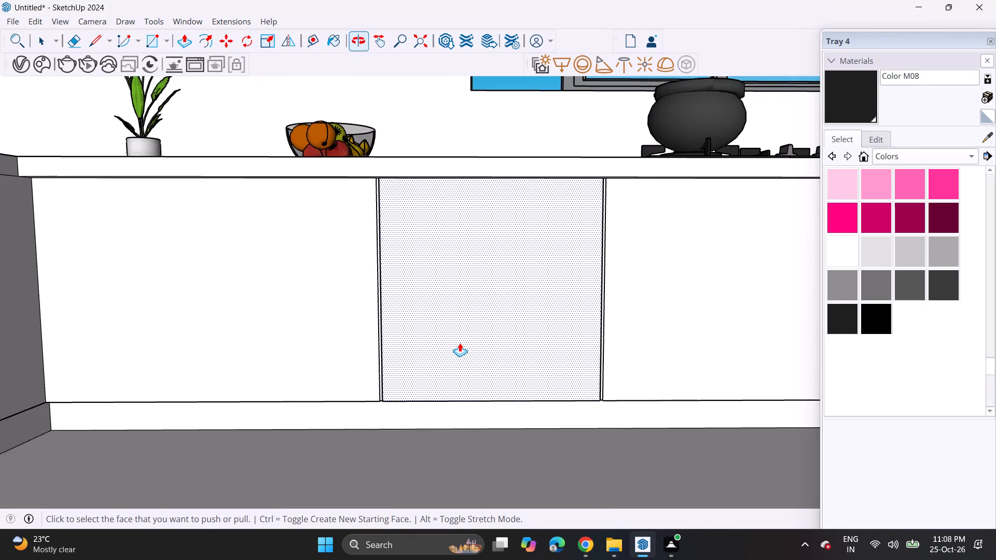
pyautogui.scroll(-5, 460, 343)
pyautogui.keyDown('shift'); pyautogui.moveTo(592, 345); pyautogui.dragTo(409, 317, button='middle'); pyautogui.keyUp('shift')
pyautogui.scroll(1, 404, 317)
pyautogui.scroll(-5, 398, 319)
pyautogui.keyDown('shift'); pyautogui.moveTo(591, 316); pyautogui.dragTo(531, 304, button='middle'); pyautogui.keyUp('shift')
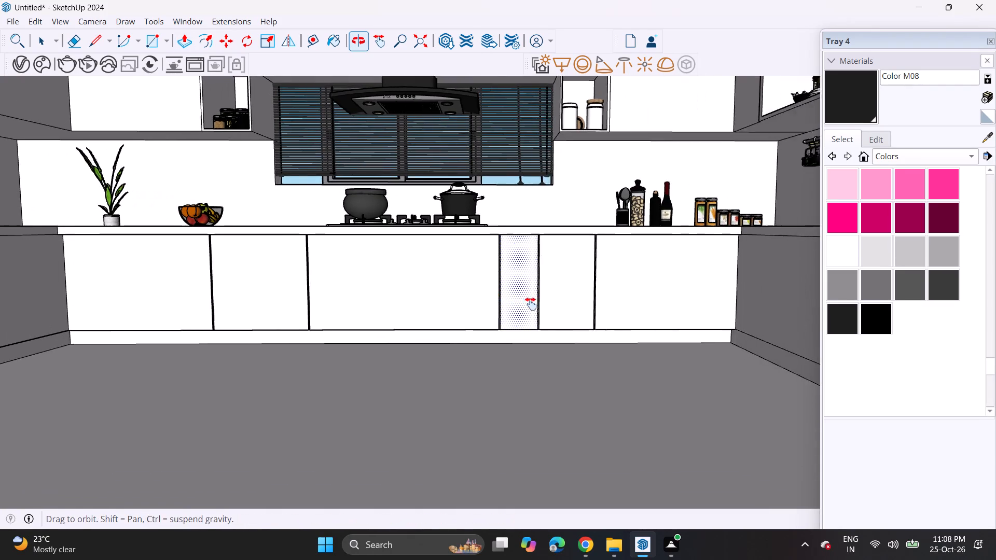
pyautogui.keyDown('shift'); pyautogui.moveTo(531, 304); pyautogui.dragTo(575, 304, button='middle'); pyautogui.keyUp('shift')
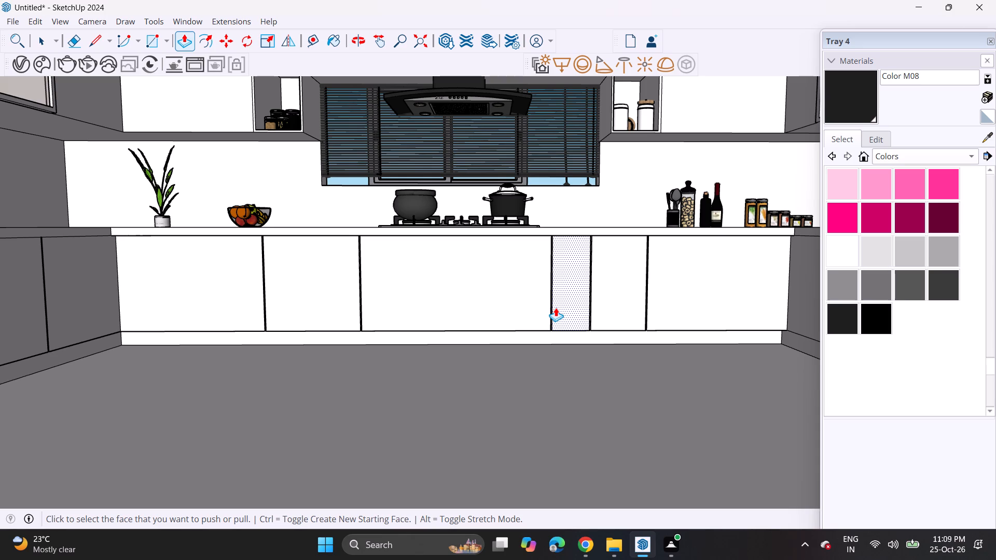
pyautogui.click(156, 33)
pyautogui.scroll(12, 360, 265)
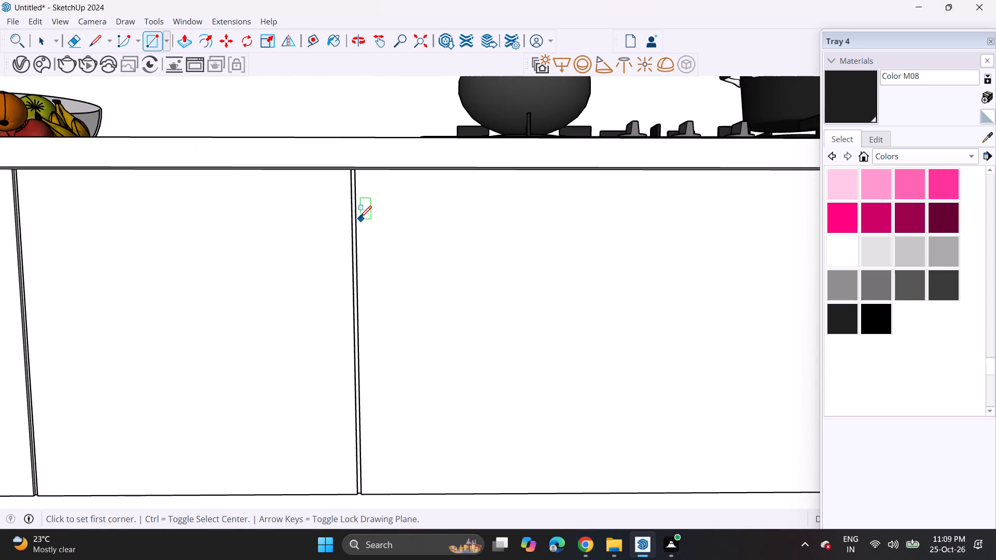
pyautogui.click(353, 215)
pyautogui.scroll(-4, 397, 250)
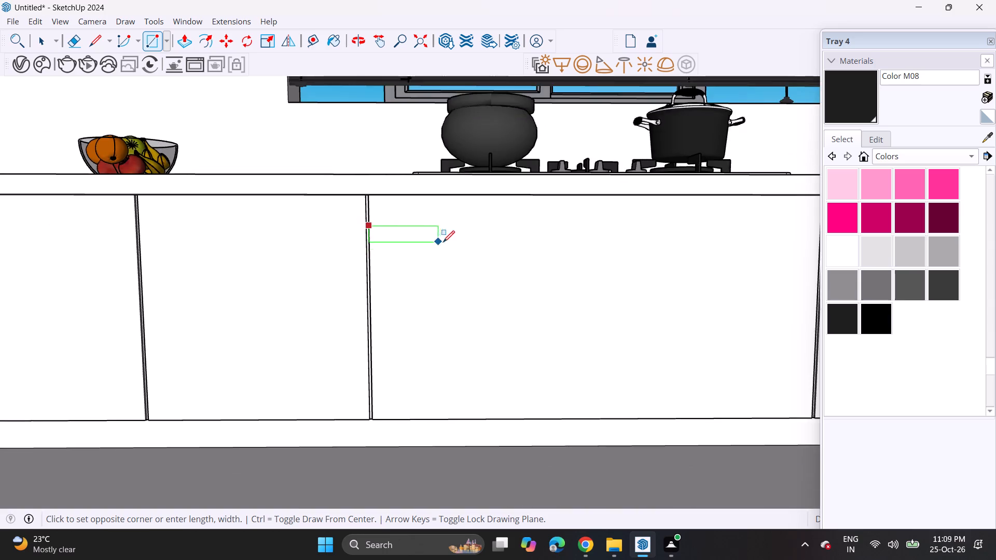
pyautogui.scroll(-3, 504, 235)
pyautogui.scroll(1, 504, 240)
pyautogui.scroll(-1, 504, 240)
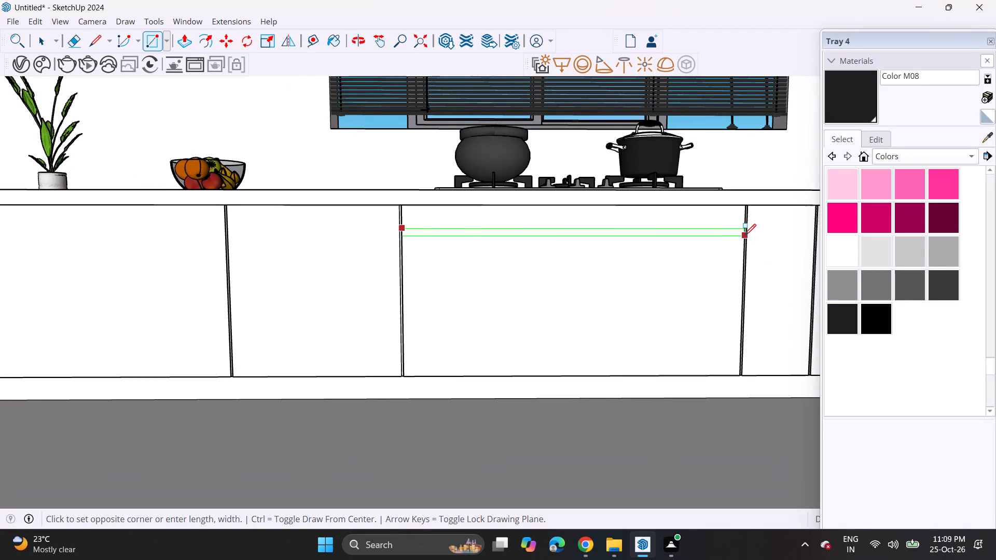
pyautogui.scroll(6, 743, 238)
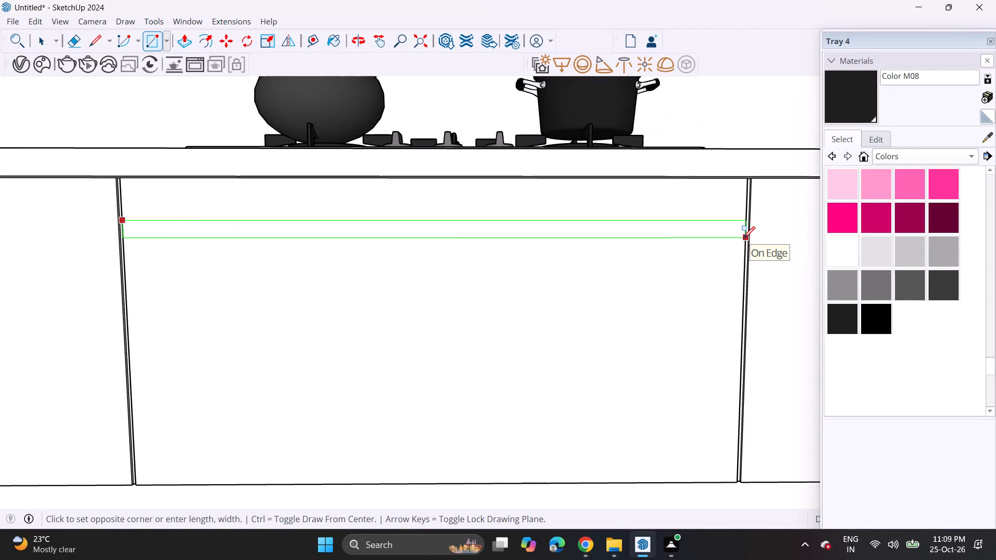
pyautogui.click(743, 238)
# Draw a thin horizontal rectangle at mid-height across the wide hob panel and the adjoining panel on the fruit-bowl side.
pyautogui.scroll(-10, 285, 313)
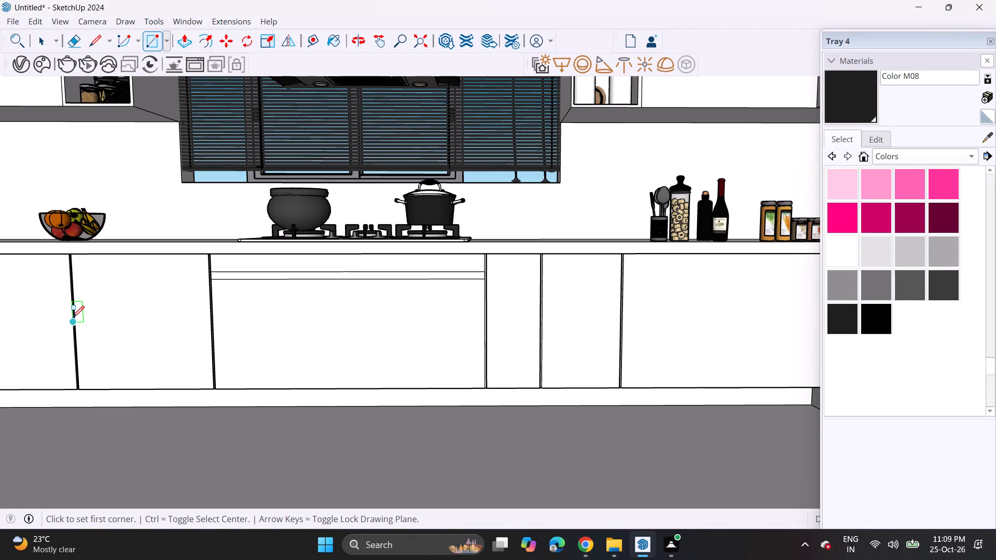
pyautogui.scroll(6, 76, 330)
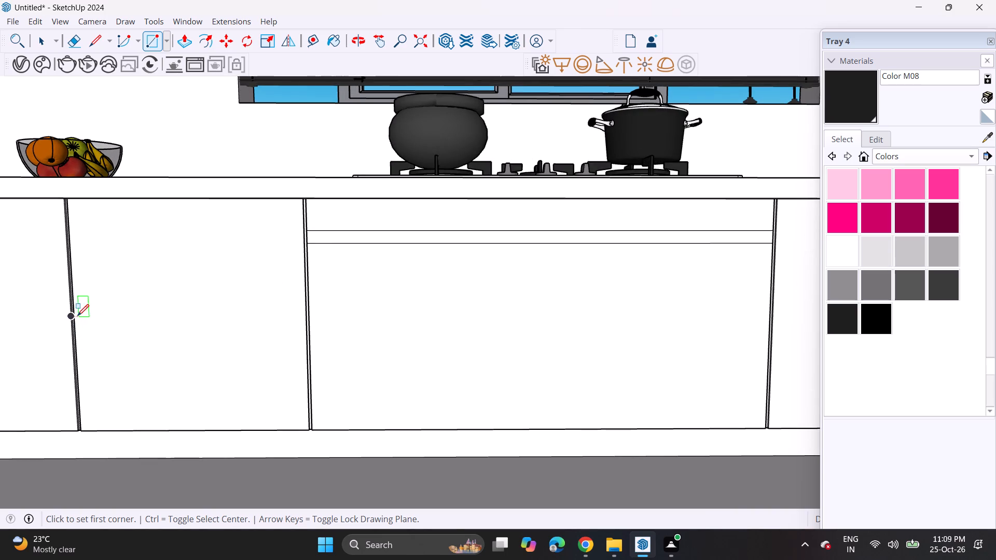
pyautogui.click(75, 318)
pyautogui.scroll(-4, 220, 338)
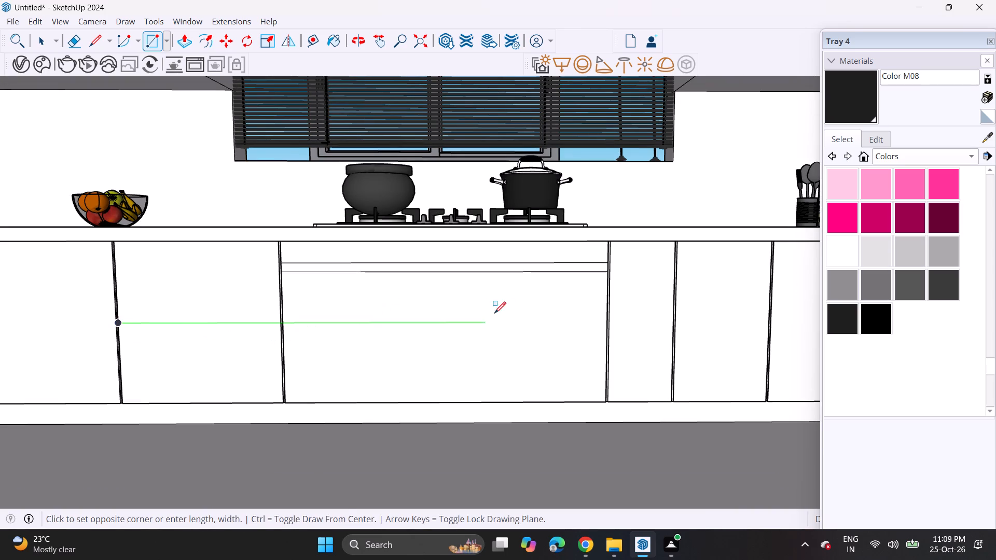
pyautogui.scroll(6, 607, 323)
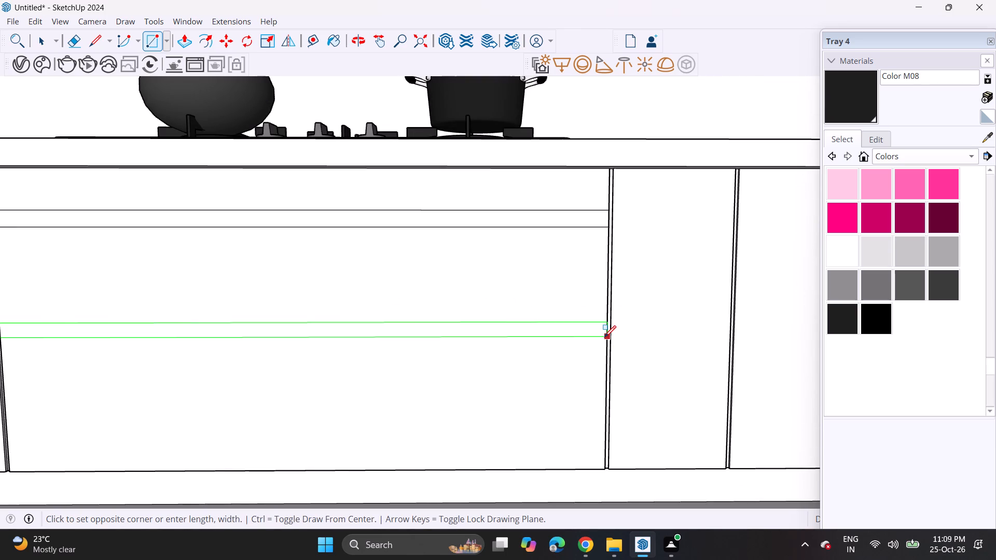
pyautogui.click(604, 337)
# Erase the mid-height strip's short edges where they cross the vertical groove between the two panels.
pyautogui.scroll(-12, 416, 316)
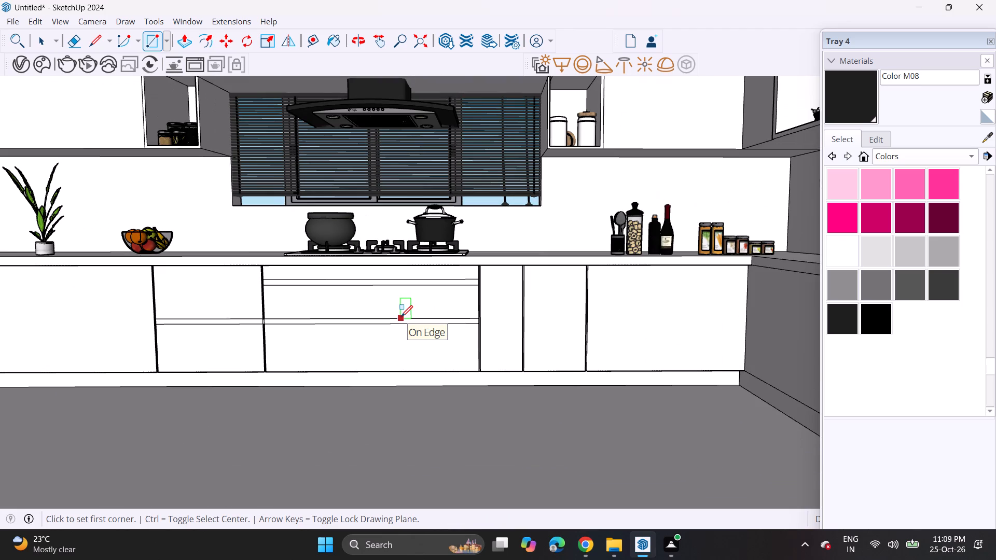
pyautogui.scroll(6, 276, 328)
pyautogui.scroll(-1, 251, 326)
pyautogui.scroll(5, 251, 326)
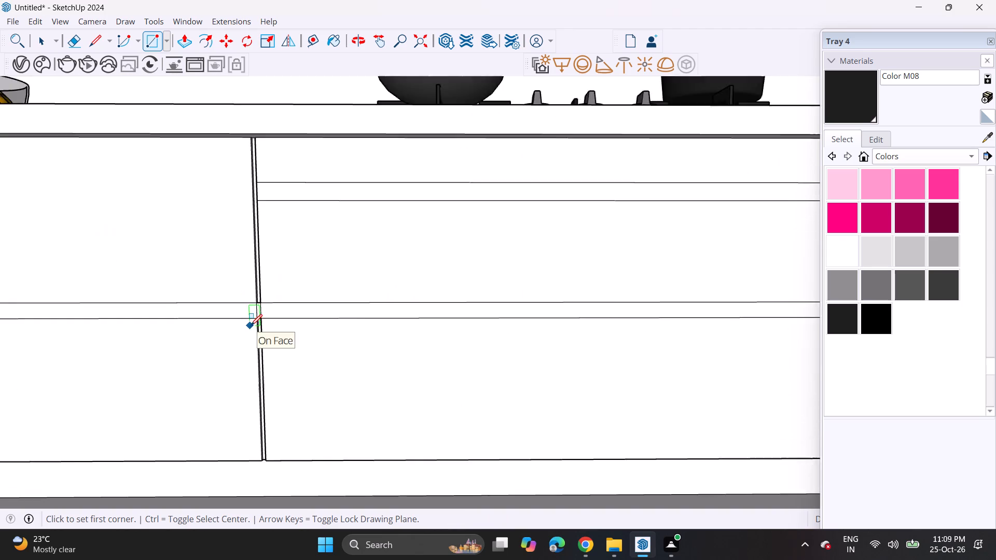
pyautogui.scroll(14, 251, 326)
pyautogui.scroll(-1, 229, 299)
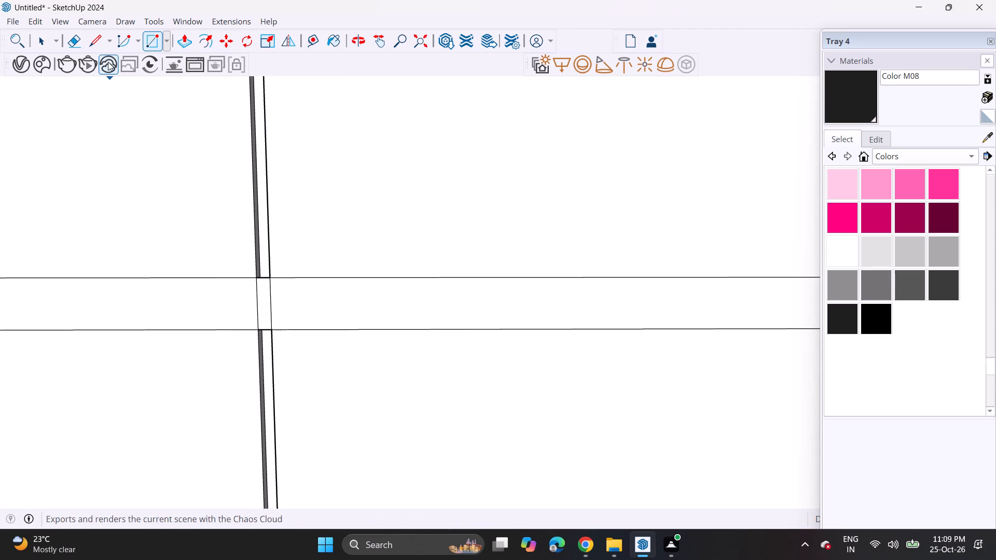
pyautogui.click(76, 43)
pyautogui.scroll(4, 258, 251)
pyautogui.click(260, 287)
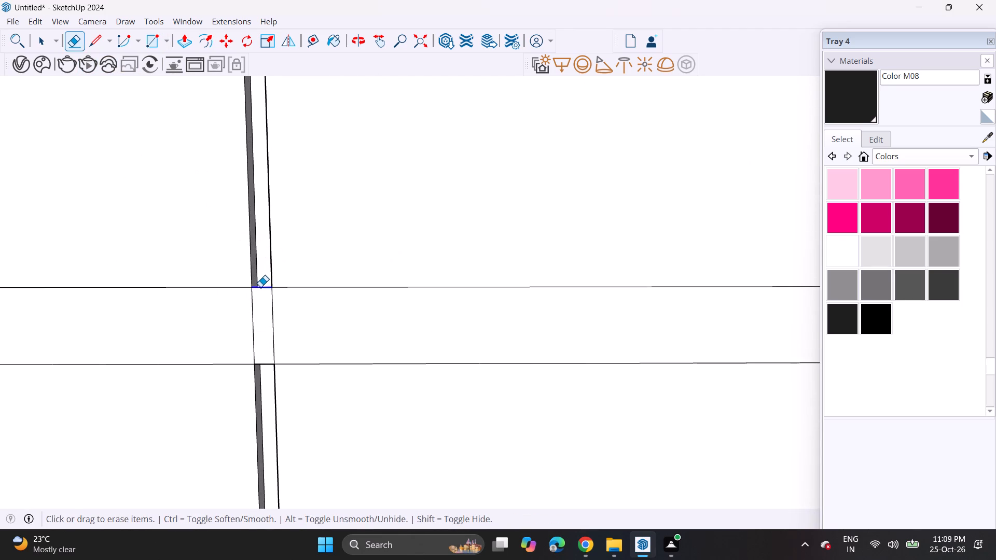
pyautogui.moveTo(262, 365); pyautogui.dragTo(258, 371)
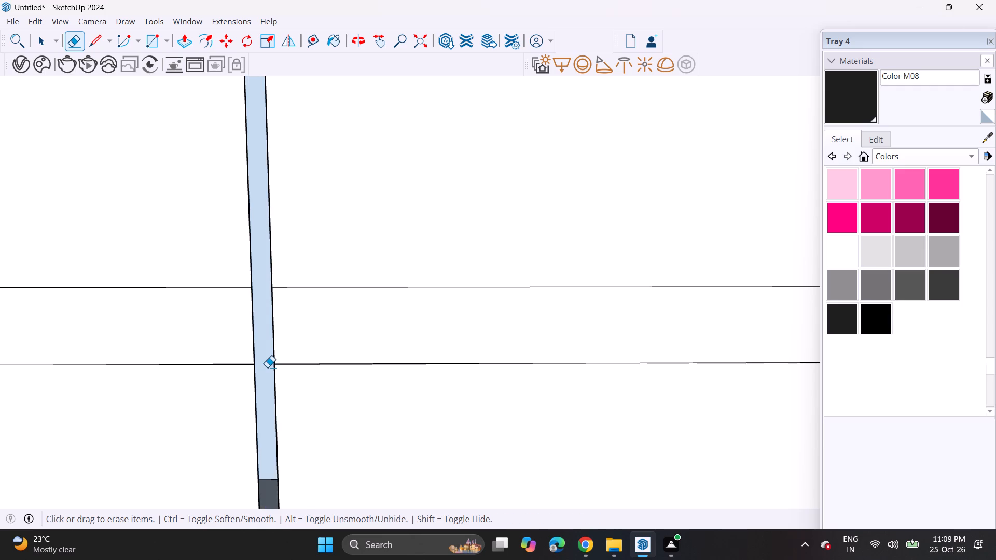
pyautogui.hotkey('ctrl', 'z')
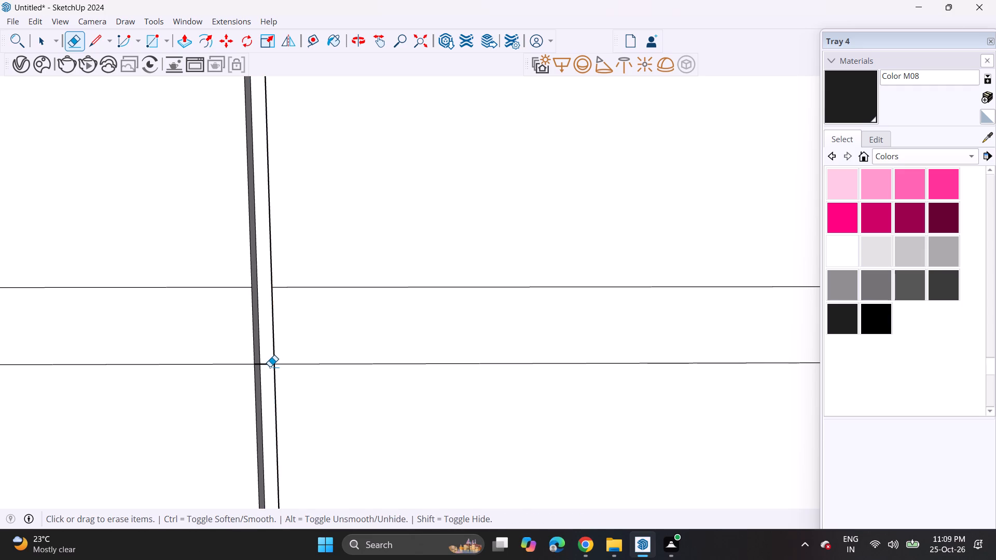
pyautogui.click(266, 362)
# Push the mid-height strip of the fruit-bowl-side panel slightly inward and repeat the same depth on the wide hob panel's mid-height strip.
pyautogui.scroll(-6, 275, 383)
pyautogui.scroll(1, 277, 388)
pyautogui.scroll(-10, 279, 389)
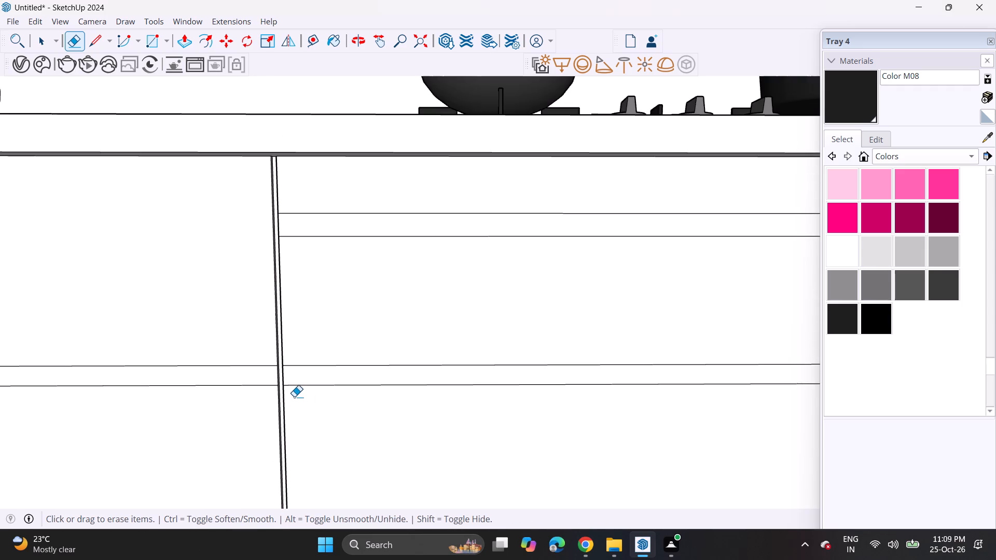
pyautogui.moveTo(525, 389); pyautogui.dragTo(83, 310, button='middle')
pyautogui.scroll(1, 378, 366)
pyautogui.keyDown('shift'); pyautogui.moveTo(404, 365); pyautogui.dragTo(651, 317, button='middle'); pyautogui.keyUp('shift')
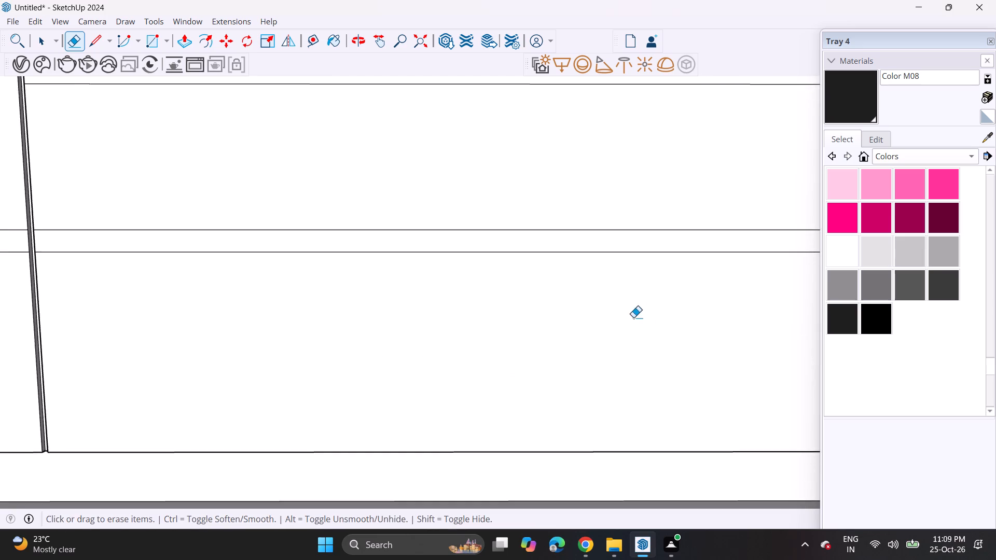
pyautogui.scroll(-6, 493, 298)
pyautogui.keyDown('shift'); pyautogui.moveTo(361, 289); pyautogui.dragTo(494, 348, button='middle'); pyautogui.keyUp('shift')
pyautogui.moveTo(407, 270); pyautogui.dragTo(385, 315, button='middle')
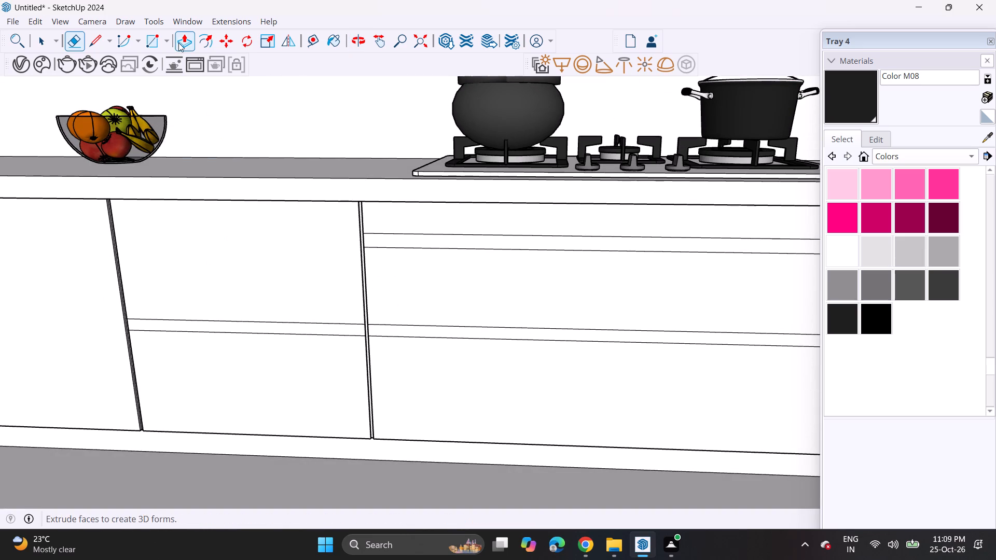
pyautogui.click(185, 37)
pyautogui.moveTo(272, 335); pyautogui.dragTo(267, 368, button='middle')
pyautogui.scroll(5, 279, 338)
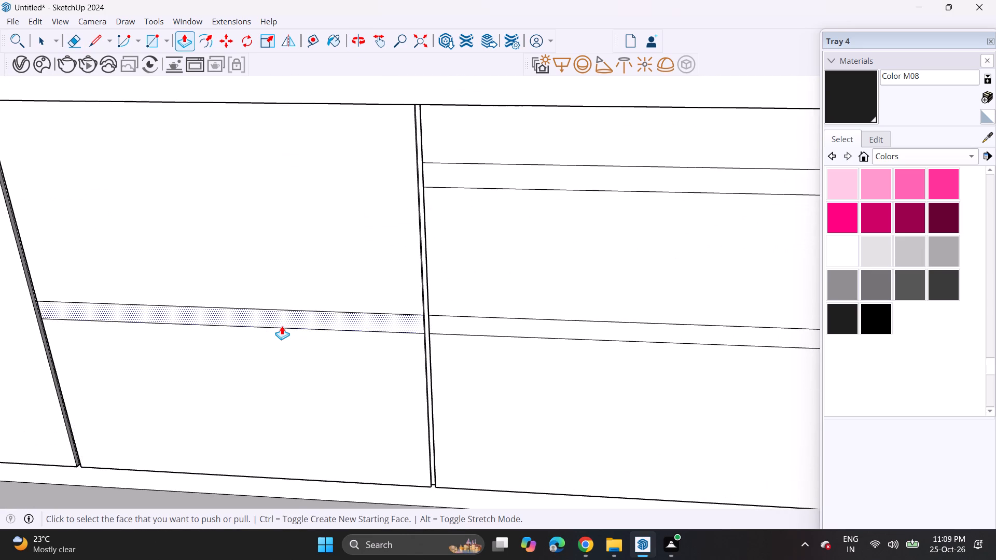
pyautogui.click(282, 326)
pyautogui.click(283, 324)
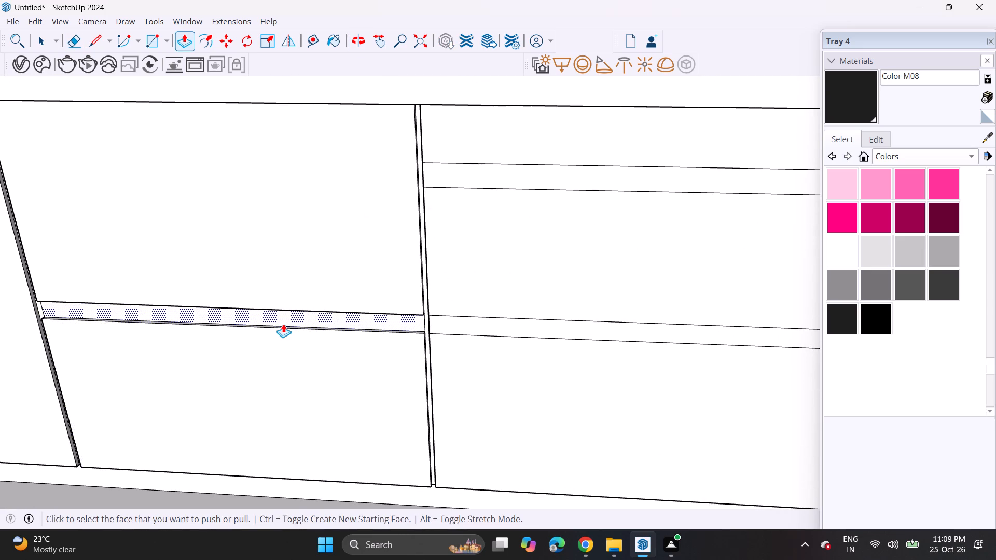
pyautogui.doubleClick(431, 324)
# Push the upper horizontal strip of the wide hob panel slightly inward to form a groove.
pyautogui.click(492, 181)
pyautogui.click(489, 181)
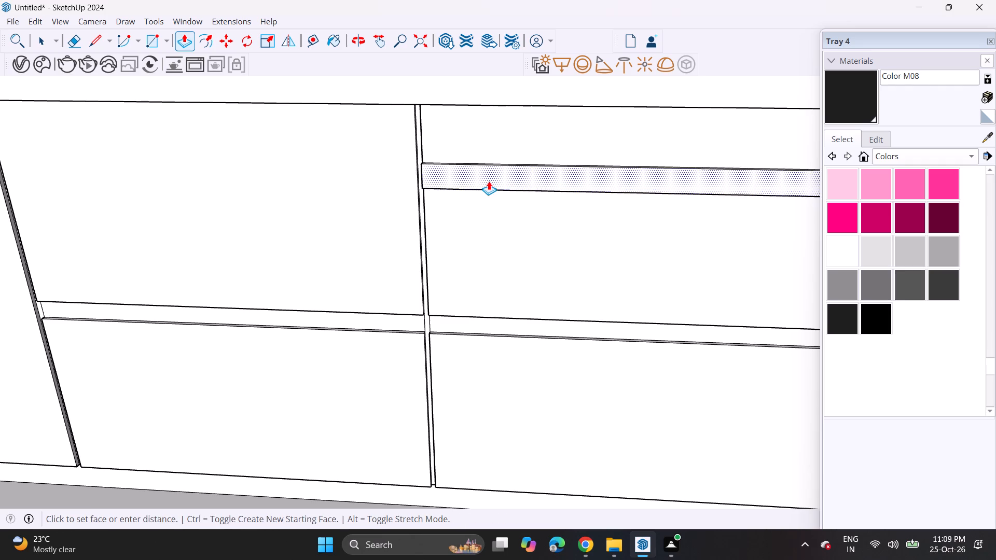
pyautogui.click(505, 159)
# Examine the new horizontal grooves on the hob-side cabinet front from close up and from a distance.
pyautogui.moveTo(491, 209); pyautogui.dragTo(516, 183, button='middle')
pyautogui.scroll(1, 497, 215)
pyautogui.scroll(-4, 496, 221)
pyautogui.scroll(1, 491, 256)
pyautogui.keyDown('shift'); pyautogui.moveTo(386, 295); pyautogui.dragTo(275, 310, button='middle'); pyautogui.keyUp('shift')
pyautogui.moveTo(254, 346); pyautogui.dragTo(270, 343, button='middle')
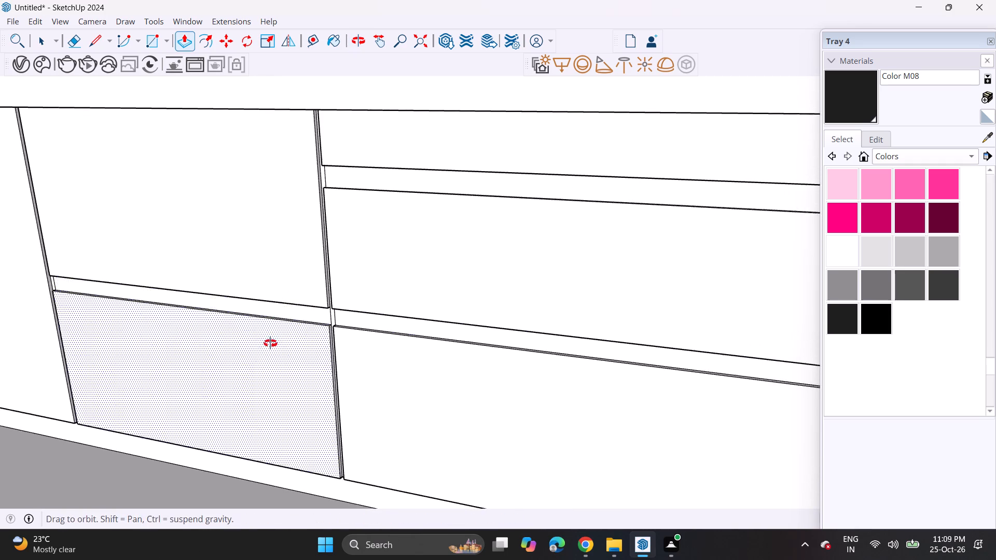
pyautogui.moveTo(270, 343); pyautogui.dragTo(397, 287, button='middle')
pyautogui.scroll(1, 417, 283)
pyautogui.scroll(-11, 417, 285)
pyautogui.moveTo(436, 334); pyautogui.dragTo(375, 327, button='middle')
pyautogui.scroll(-5, 376, 329)
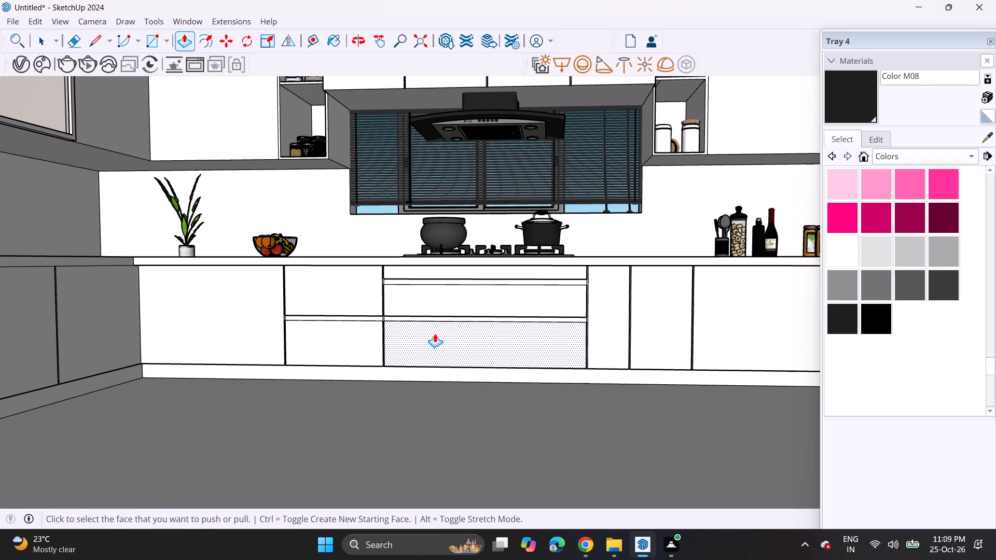
# Copy the oven-side base cabinet's vertical corner edge to its oven-tower end and divide the span with /3 into three equal panels.
pyautogui.moveTo(556, 340); pyautogui.dragTo(323, 306, button='middle')
pyautogui.moveTo(342, 329); pyautogui.dragTo(534, 332, button='middle')
pyautogui.moveTo(566, 326); pyautogui.dragTo(261, 326, button='middle')
pyautogui.moveTo(298, 398); pyautogui.dragTo(387, 417, button='middle')
pyautogui.scroll(3, 289, 342)
pyautogui.press('space')
pyautogui.click(245, 298)
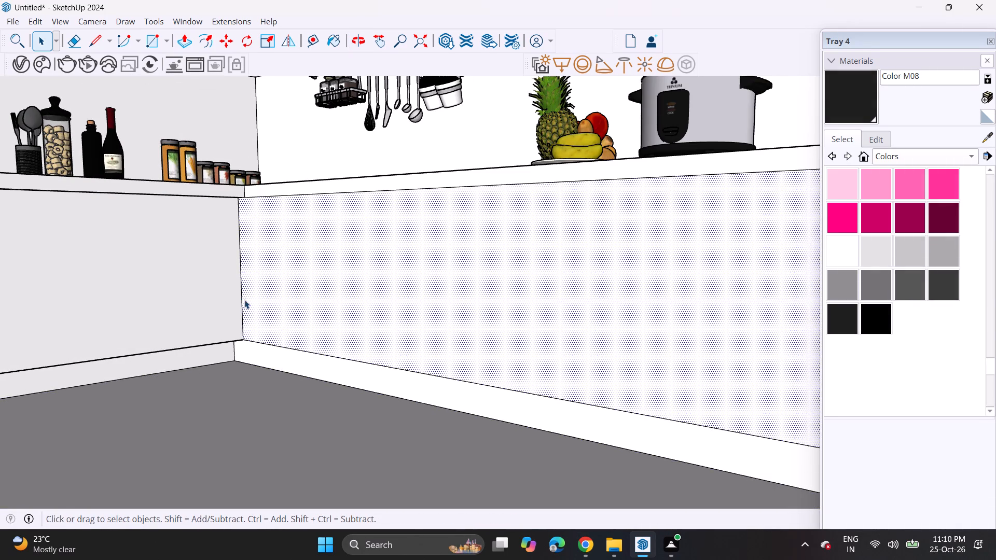
pyautogui.click(243, 303)
pyautogui.press('m')
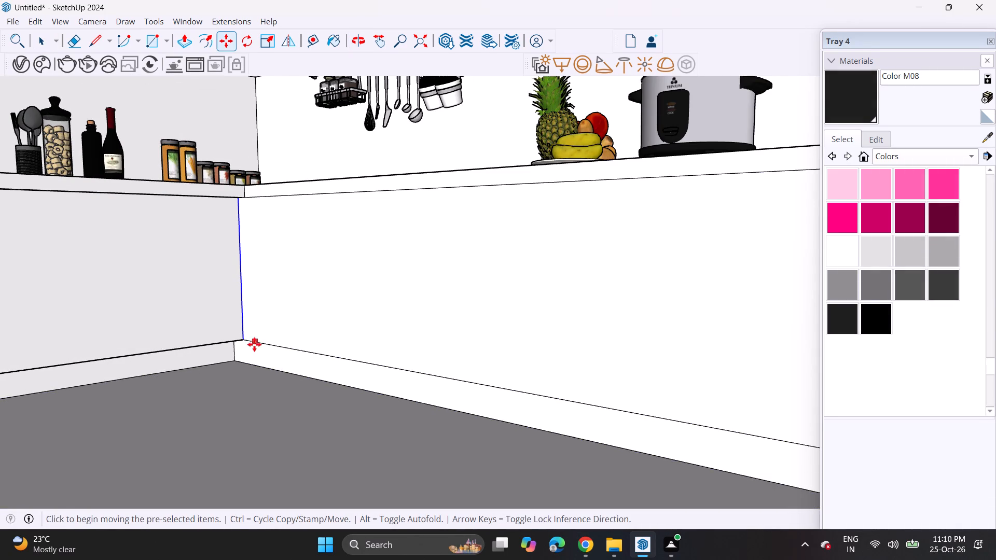
pyautogui.click(245, 339)
pyautogui.keyDown('shift'); pyautogui.moveTo(370, 353); pyautogui.dragTo(176, 283, button='middle'); pyautogui.keyUp('shift')
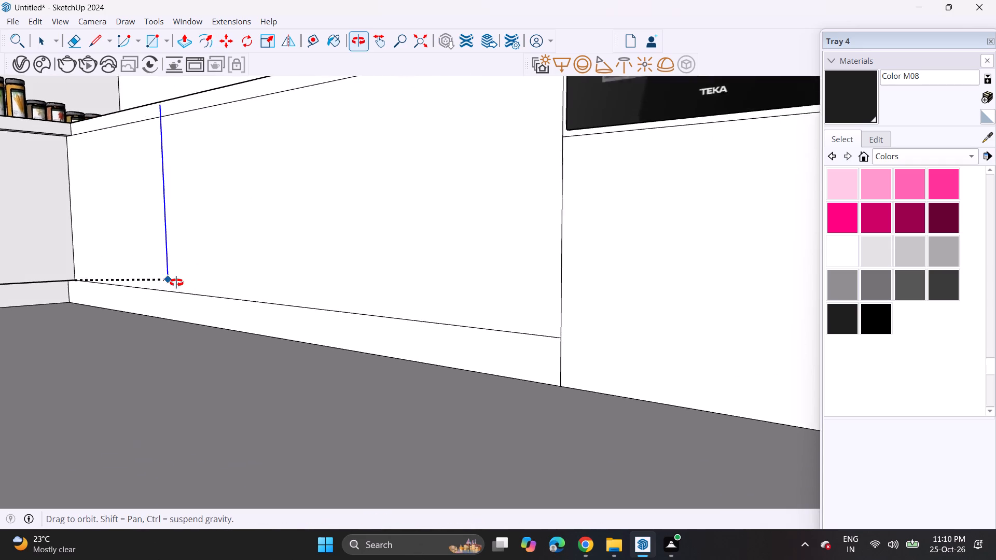
pyautogui.keyDown('shift'); pyautogui.moveTo(176, 283); pyautogui.dragTo(411, 319, button='middle'); pyautogui.keyUp('shift')
pyautogui.click(764, 337)
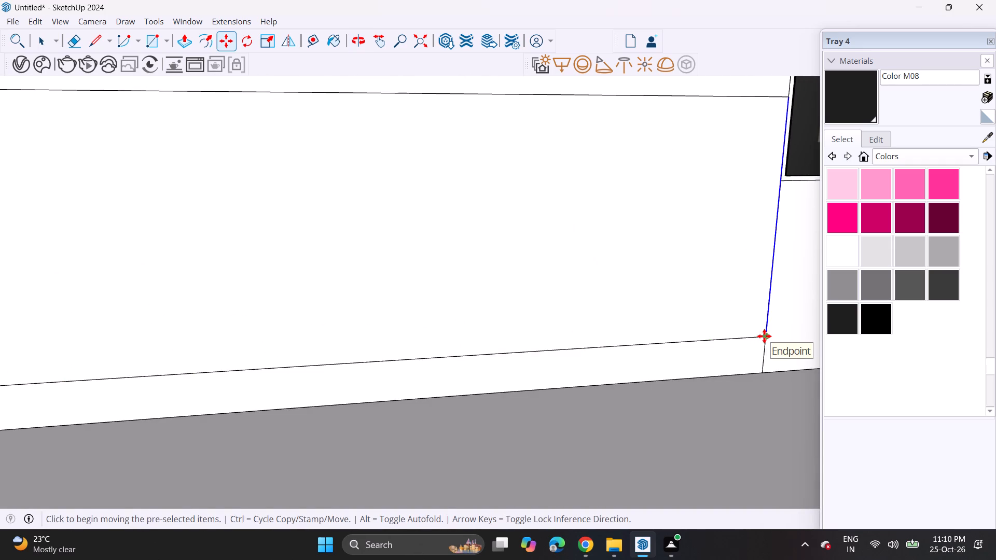
pyautogui.press('/')
pyautogui.press('3')
pyautogui.press('Return')
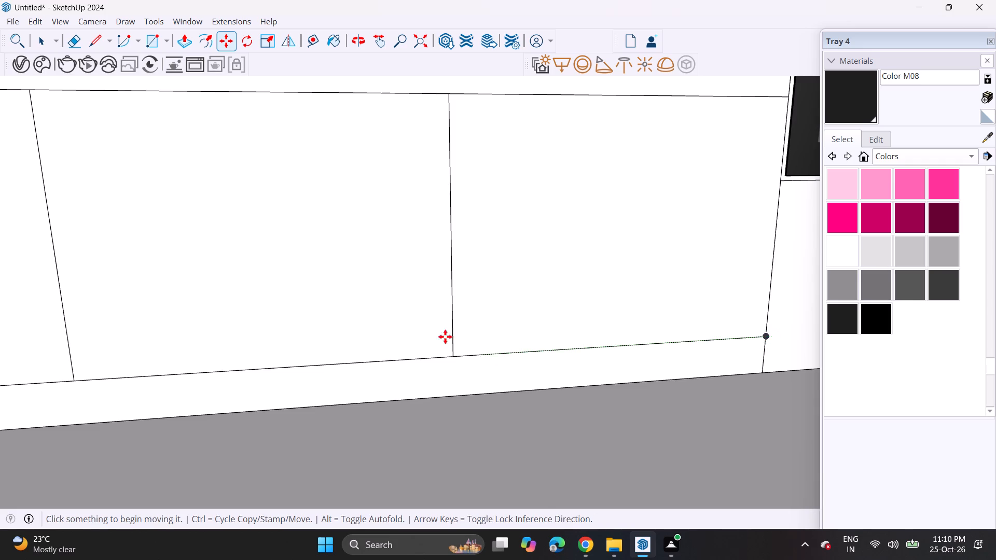
# Copy both vertical divider lines on the oven-side base cabinet front sideways by 0.3 to outline narrow strips.
pyautogui.press('space')
pyautogui.scroll(-6, 342, 335)
pyautogui.scroll(-4, 233, 334)
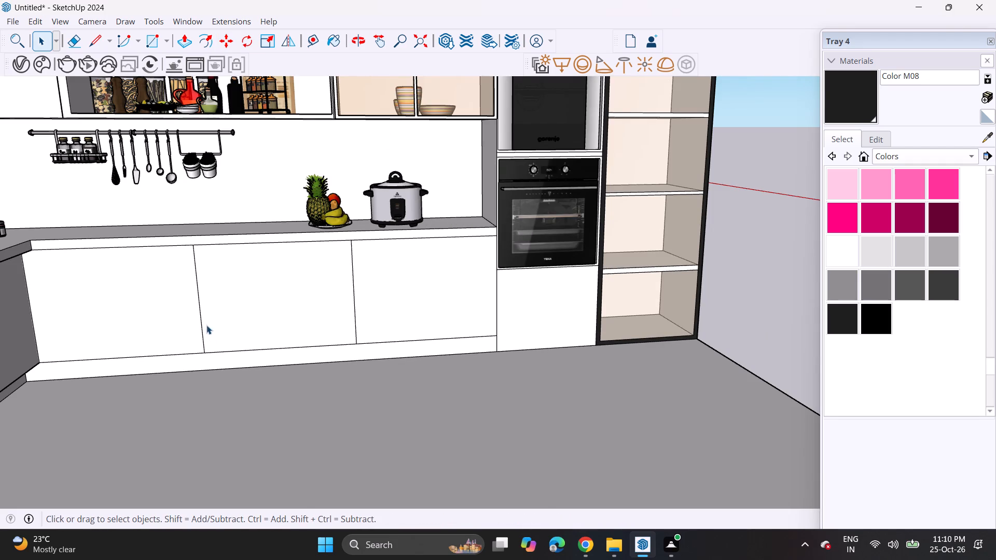
pyautogui.click(202, 317)
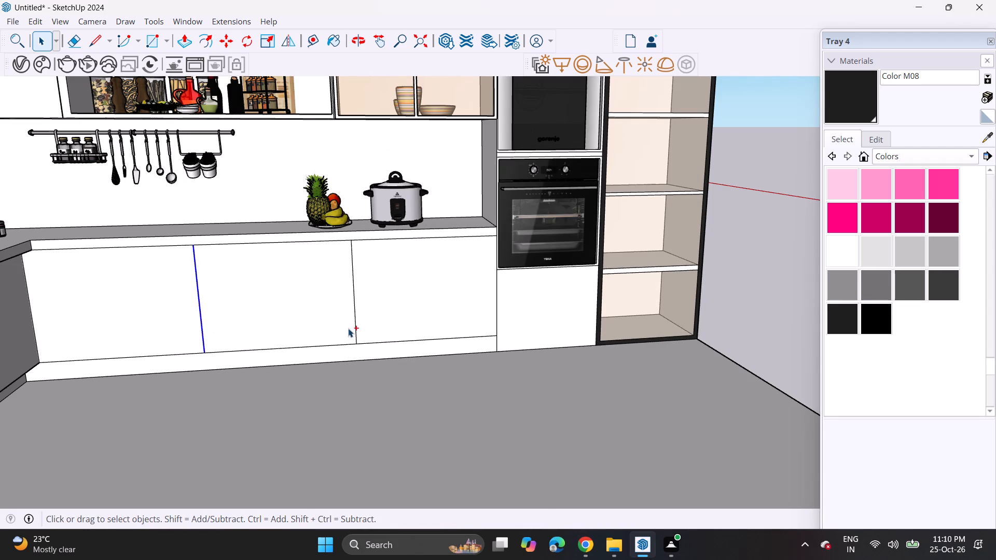
pyautogui.keyDown('ctrl'); pyautogui.click(353, 320); pyautogui.keyUp('ctrl')
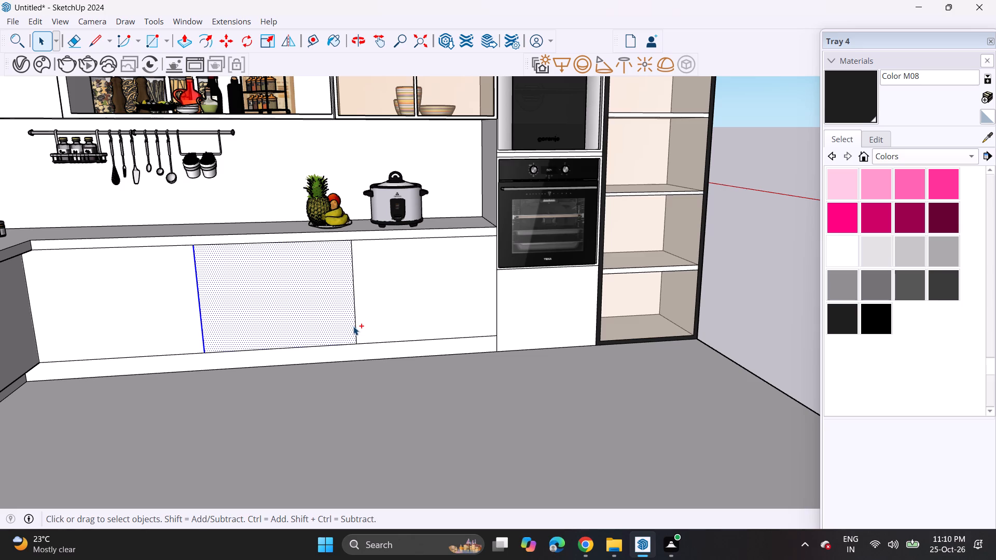
pyautogui.keyDown('ctrl'); pyautogui.click(354, 328); pyautogui.keyUp('ctrl')
pyautogui.keyDown('ctrl'); pyautogui.keyDown('shift'); pyautogui.click(343, 317); pyautogui.keyUp('shift'); pyautogui.keyUp('ctrl')
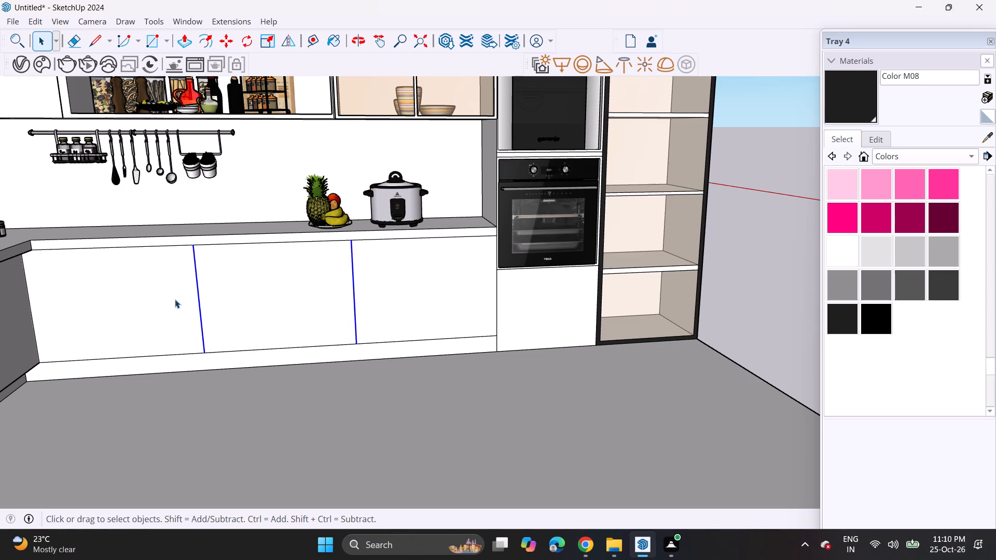
pyautogui.press('m')
pyautogui.click(201, 352)
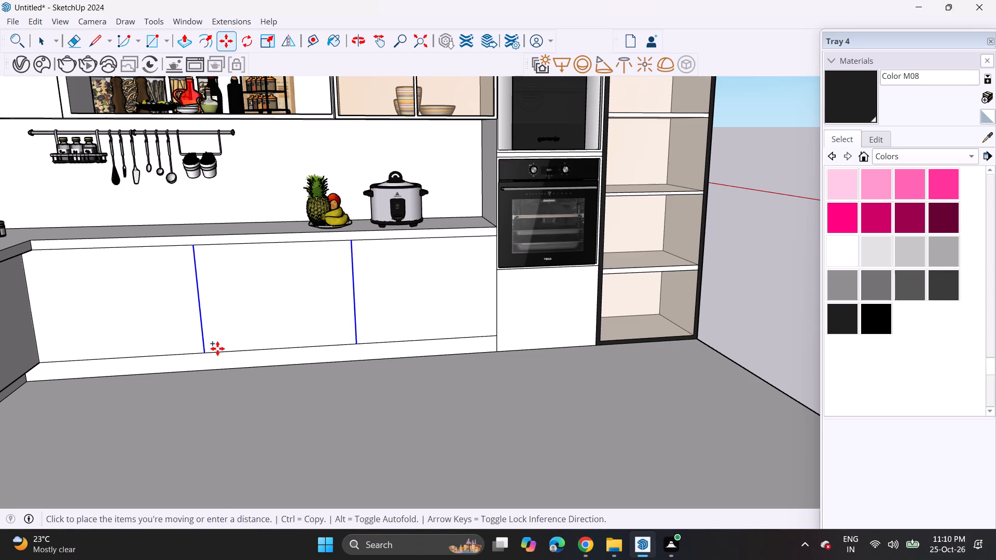
pyautogui.scroll(5, 208, 348)
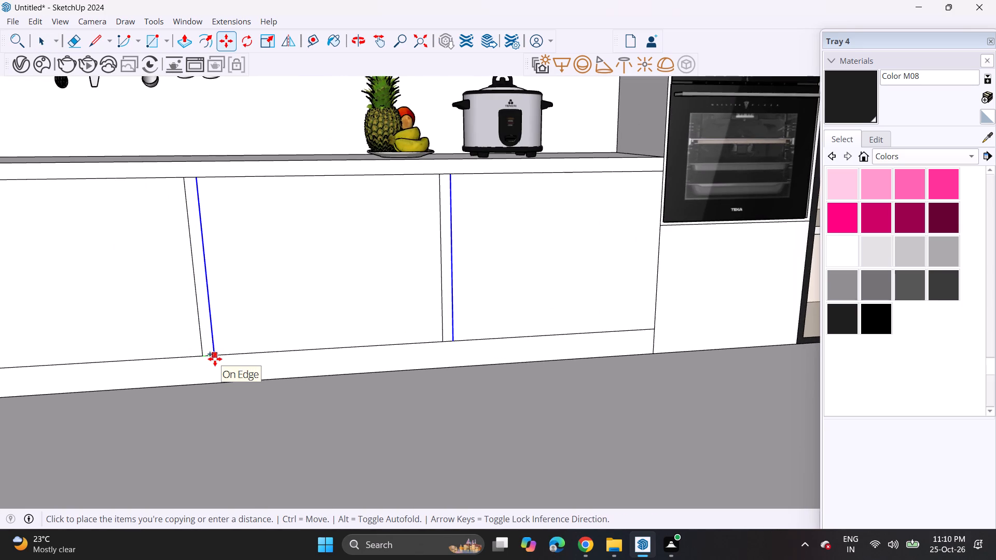
pyautogui.write('0.3')
pyautogui.press('Return')
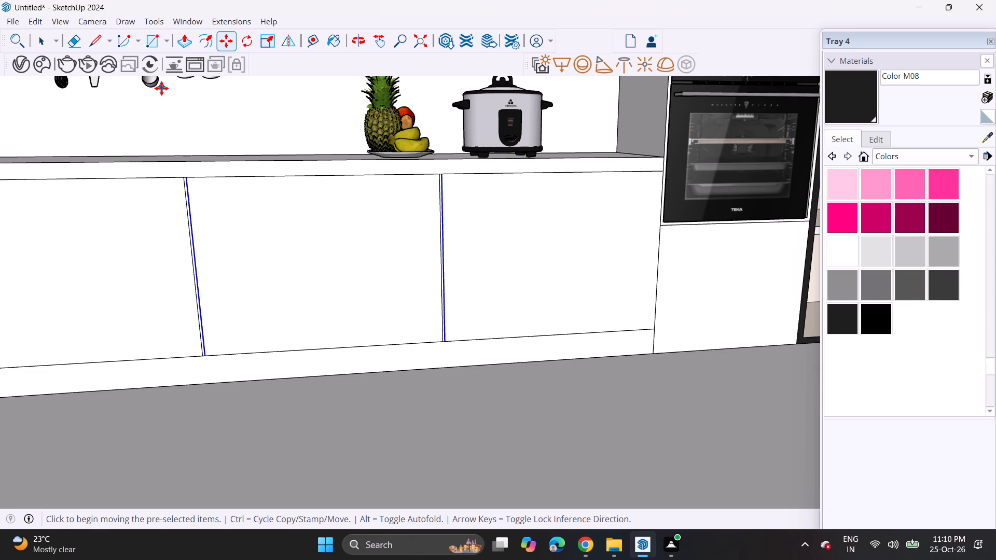
# Push the first narrow divider strip slightly inward and repeat the same depth on the second strip to form vertical grooves.
pyautogui.click(182, 45)
pyautogui.scroll(12, 216, 292)
pyautogui.scroll(-1, 191, 367)
pyautogui.scroll(1, 190, 374)
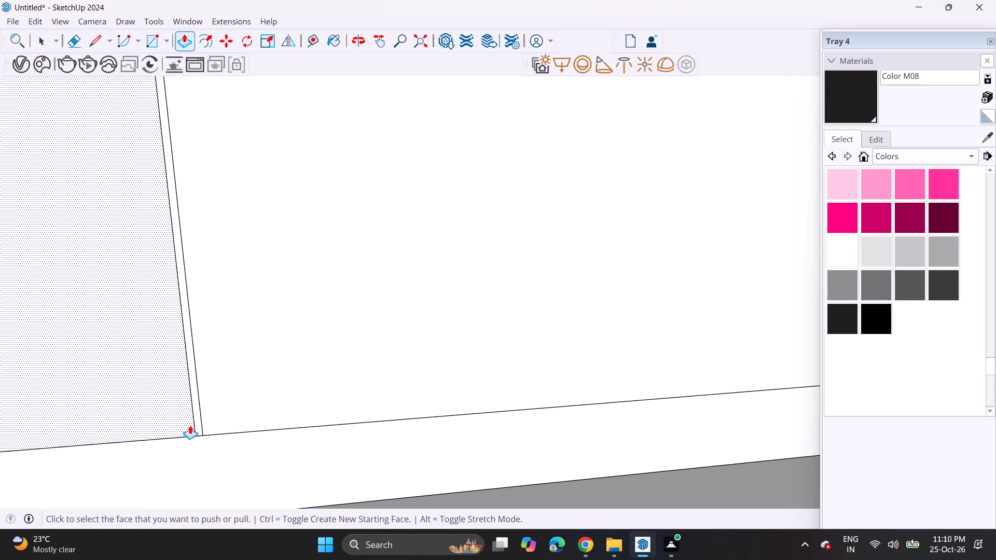
pyautogui.click(200, 430)
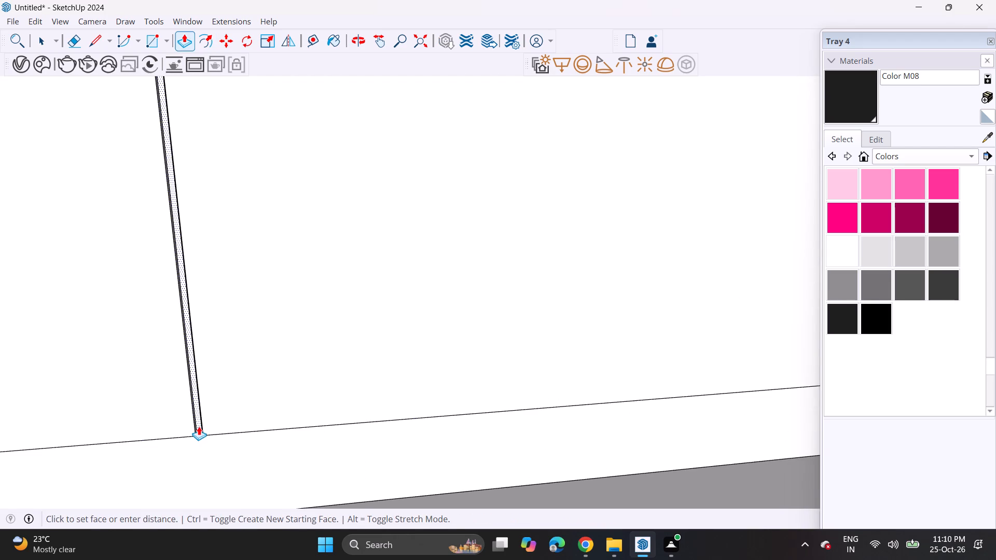
pyautogui.click(199, 426)
pyautogui.scroll(-7, 302, 419)
pyautogui.moveTo(423, 401); pyautogui.dragTo(32, 393, button='middle')
pyautogui.keyDown('shift'); pyautogui.scroll(1, 117, 391); pyautogui.keyUp('shift')
pyautogui.scroll(5, 257, 390)
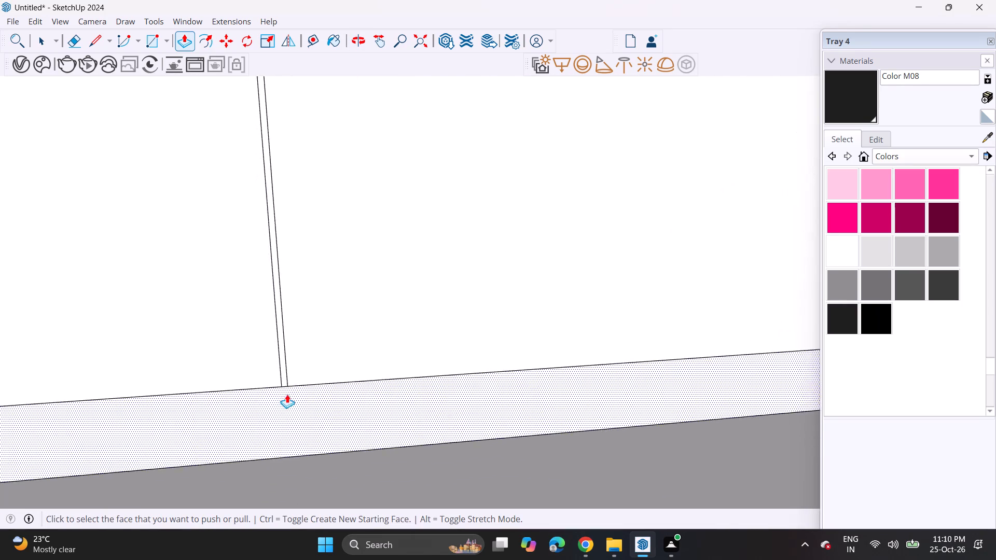
pyautogui.scroll(4, 287, 394)
pyautogui.doubleClick(280, 376)
pyautogui.scroll(1, 273, 378)
pyautogui.scroll(-9, 273, 378)
pyautogui.scroll(1, 262, 383)
pyautogui.scroll(-9, 262, 383)
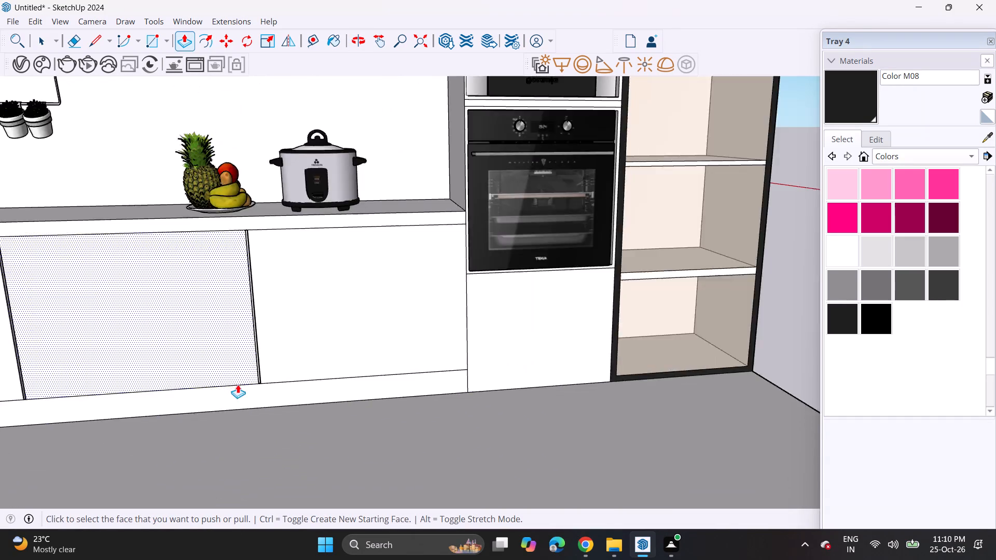
# Draw a thin horizontal rectangle from the oven-side divider groove across the middle panel into the corner-side panel of the oven-side front.
pyautogui.scroll(-8, 238, 384)
pyautogui.scroll(1, 363, 346)
pyautogui.moveTo(341, 346); pyautogui.dragTo(121, 326, button='middle')
pyautogui.moveTo(408, 340); pyautogui.dragTo(114, 340, button='middle')
pyautogui.scroll(1, 124, 340)
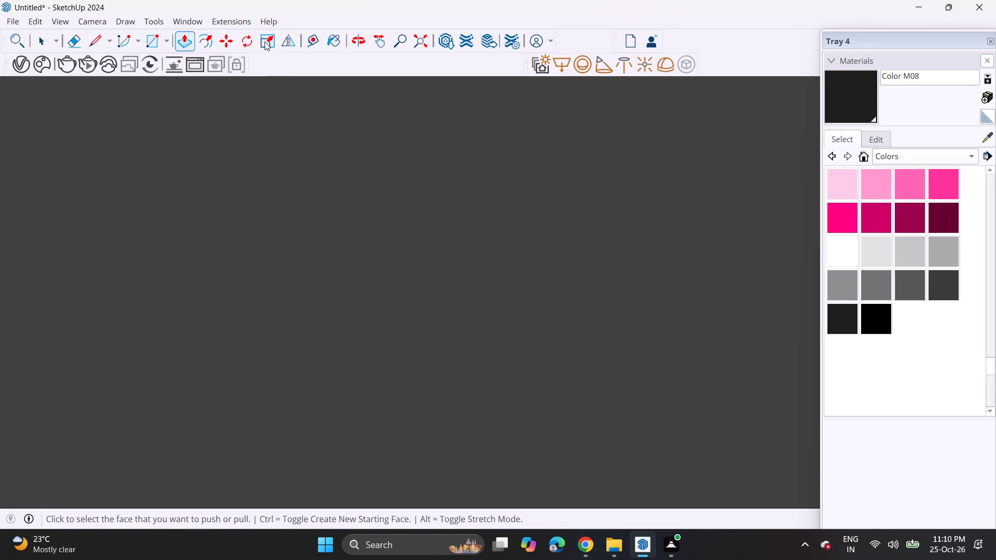
pyautogui.click(416, 45)
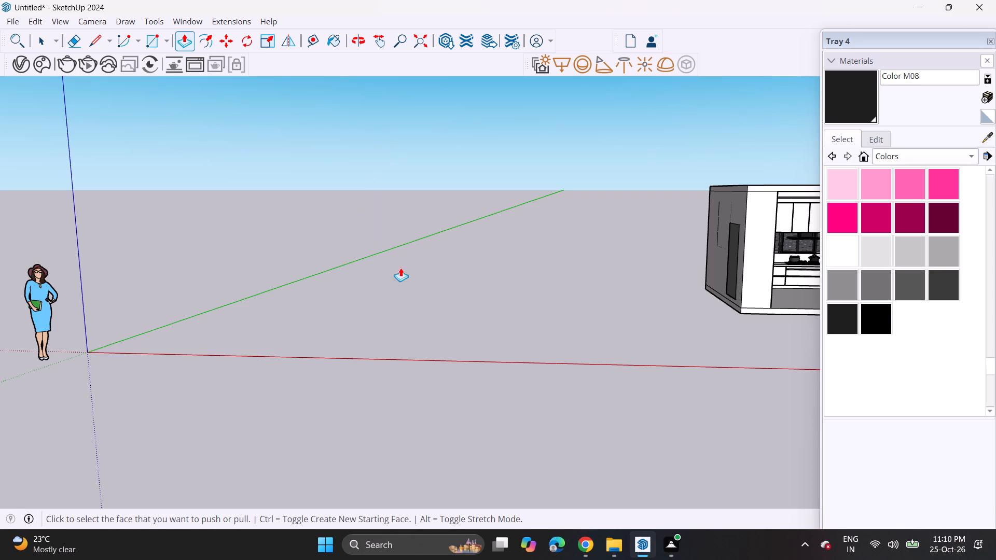
pyautogui.keyDown('shift'); pyautogui.moveTo(403, 277); pyautogui.dragTo(0, 228, button='middle'); pyautogui.keyUp('shift')
pyautogui.scroll(1, 15, 231)
pyautogui.keyDown('shift'); pyautogui.moveTo(367, 222); pyautogui.dragTo(341, 219, button='middle'); pyautogui.keyUp('shift')
pyautogui.scroll(1, 326, 209)
pyautogui.moveTo(328, 209); pyautogui.dragTo(400, 209, button='middle')
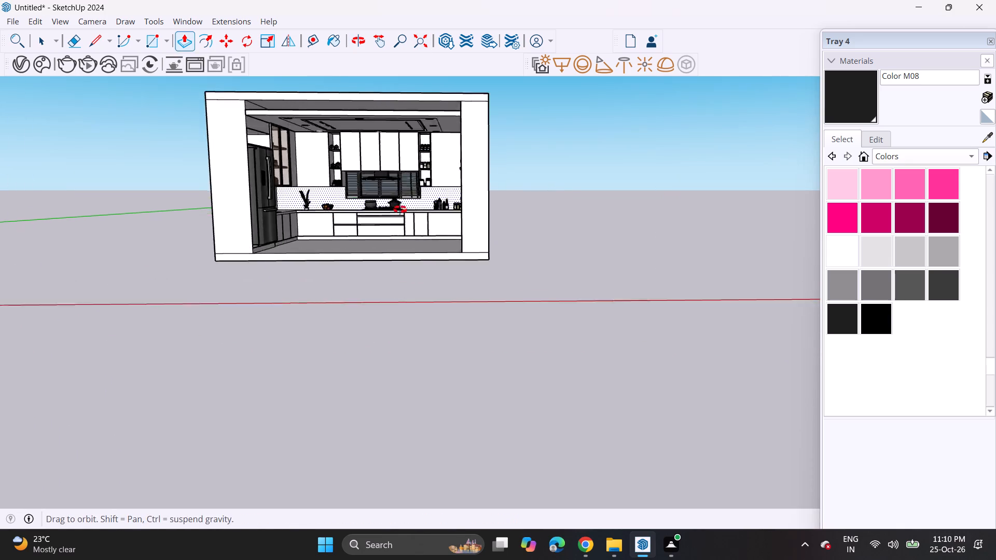
pyautogui.moveTo(400, 209); pyautogui.dragTo(555, 265, button='middle')
pyautogui.scroll(10, 526, 248)
pyautogui.keyDown('shift'); pyautogui.moveTo(460, 213); pyautogui.dragTo(465, 242, button='middle'); pyautogui.keyUp('shift')
pyautogui.scroll(4, 455, 248)
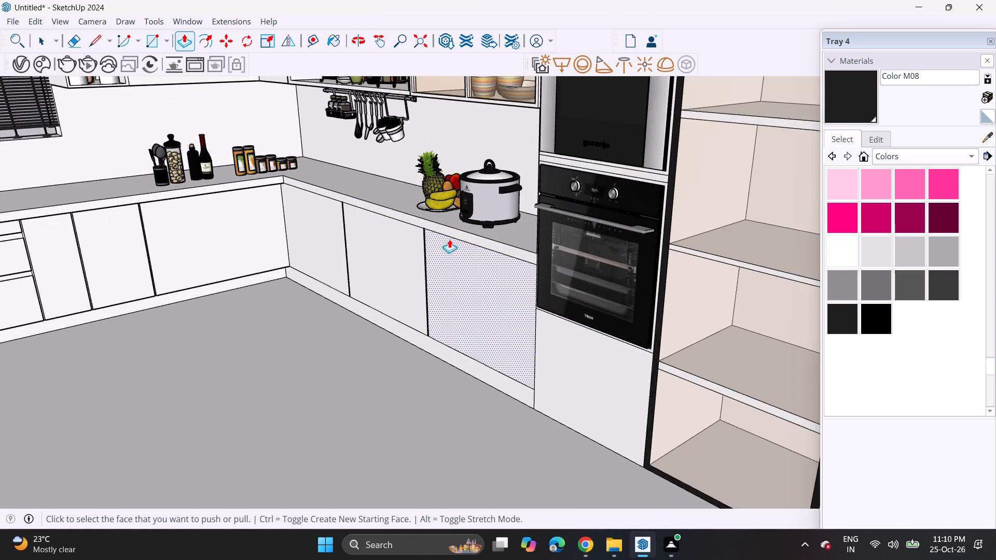
pyautogui.scroll(5, 449, 239)
pyautogui.moveTo(434, 268); pyautogui.dragTo(571, 212, button='middle')
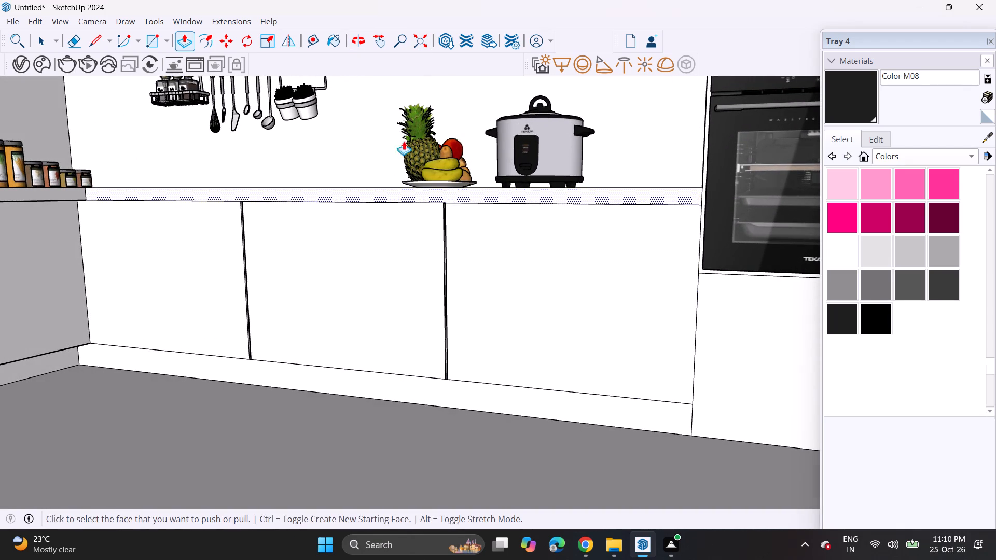
pyautogui.click(151, 42)
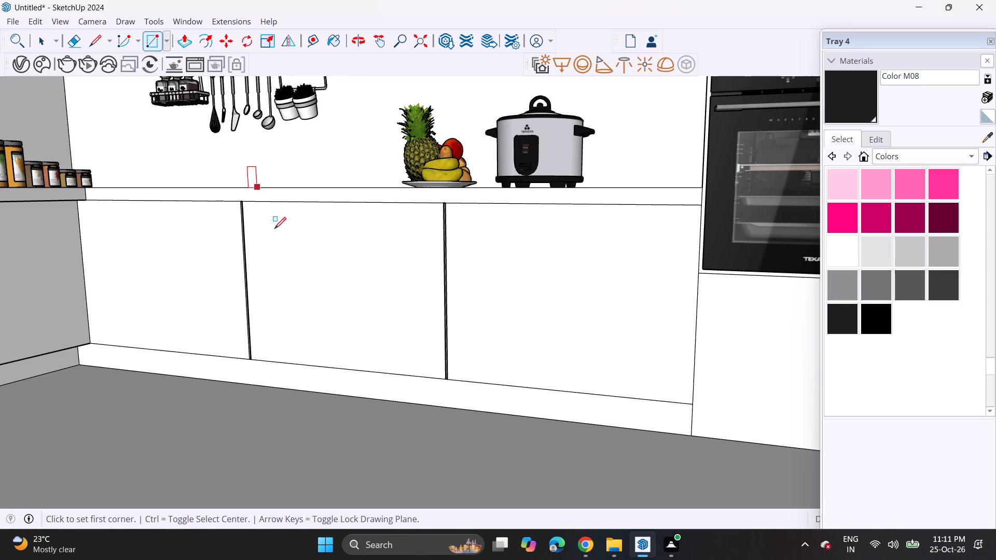
pyautogui.scroll(1, 442, 280)
pyautogui.scroll(-1, 442, 280)
pyautogui.scroll(3, 442, 280)
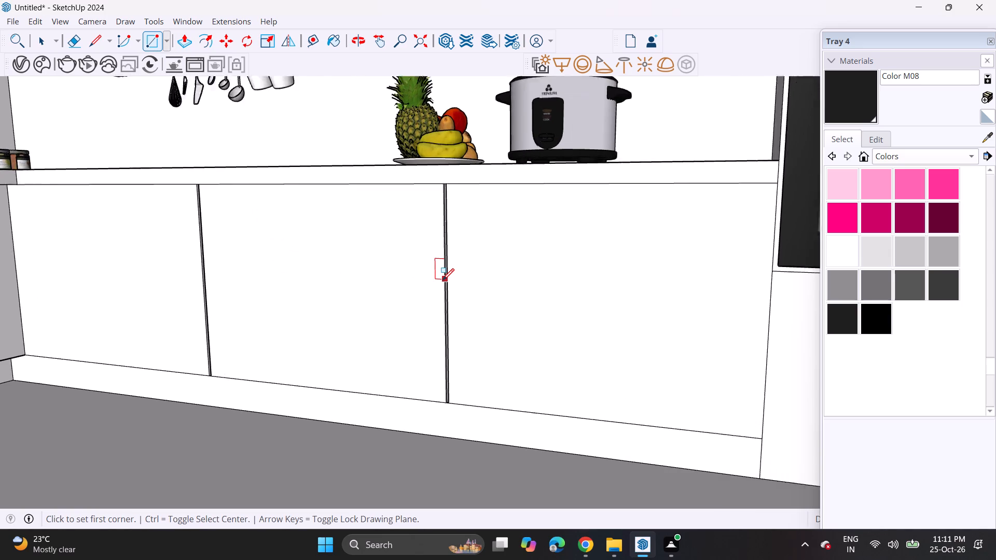
pyautogui.click(442, 280)
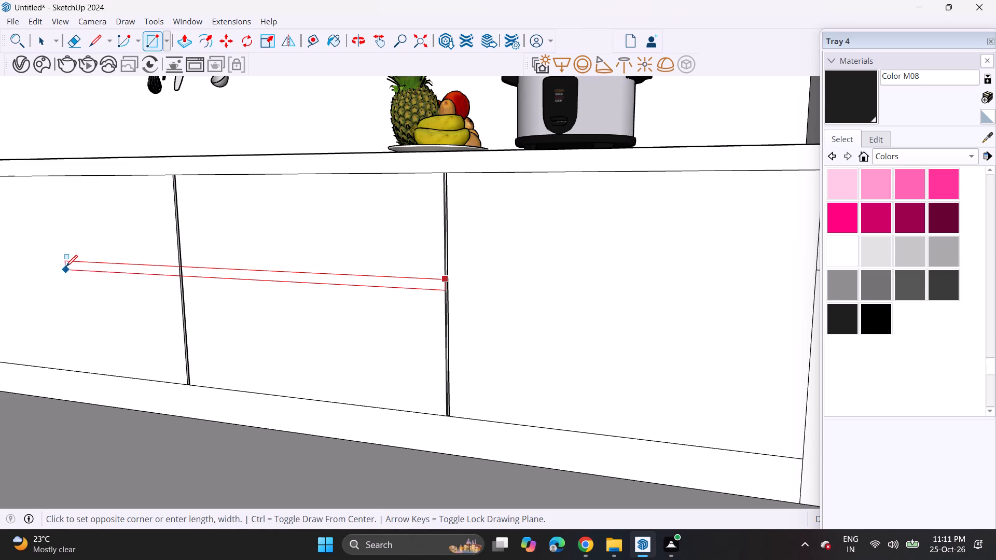
pyautogui.click(66, 271)
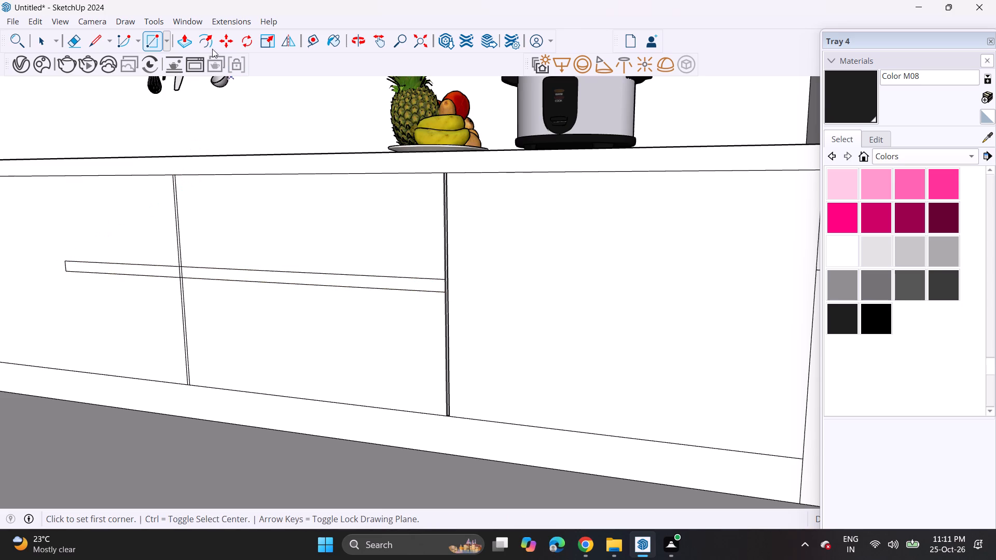
# Push the rectangle's corner-side and middle-panel sections inward, repeating the divider grooves' depth.
pyautogui.click(182, 38)
pyautogui.doubleClick(96, 264)
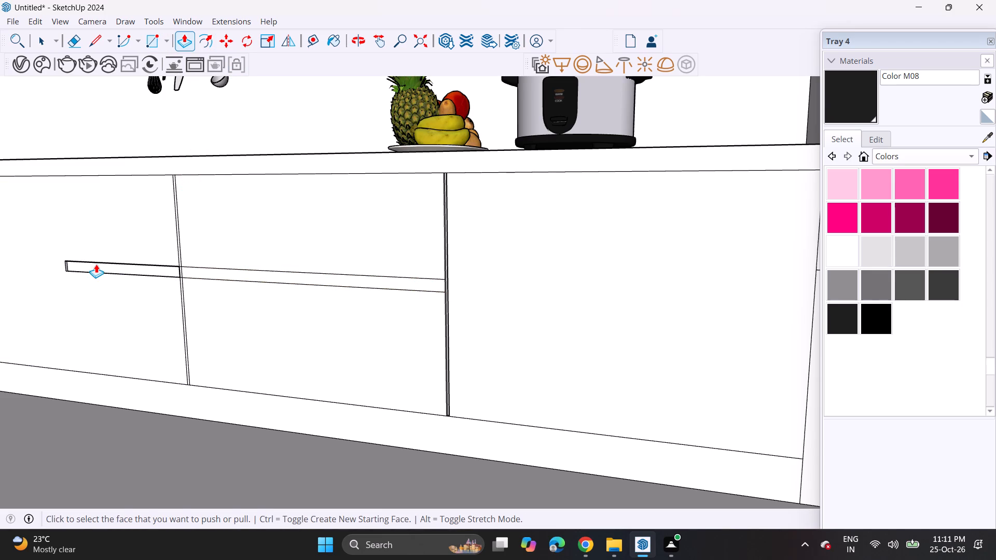
pyautogui.doubleClick(196, 269)
# Examine the new horizontal groove and its crossing with the vertical divider from close up and from a distance.
pyautogui.moveTo(391, 288); pyautogui.dragTo(319, 287, button='middle')
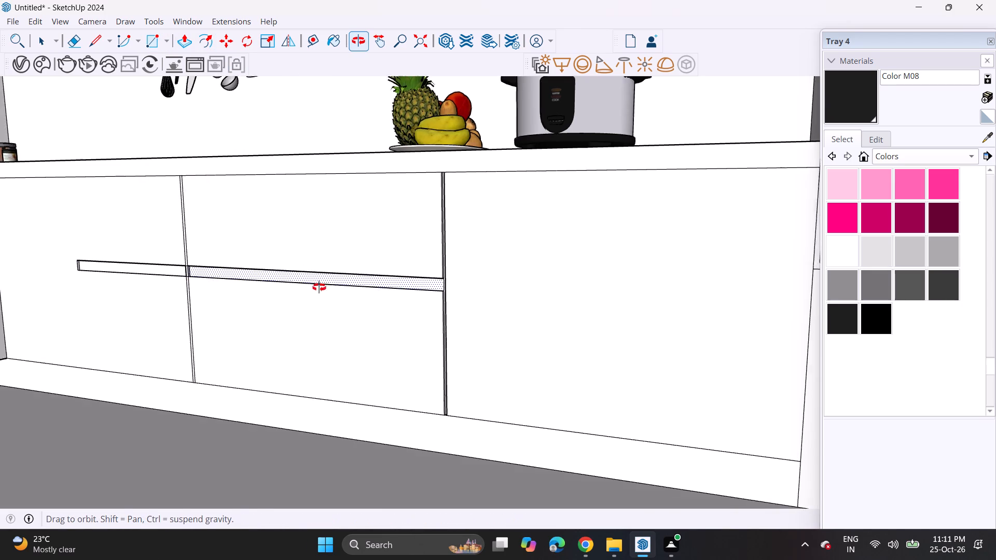
pyautogui.moveTo(319, 287); pyautogui.dragTo(255, 299, button='middle')
pyautogui.scroll(11, 282, 257)
pyautogui.scroll(-1, 269, 246)
pyautogui.scroll(2, 269, 246)
pyautogui.scroll(-9, 269, 246)
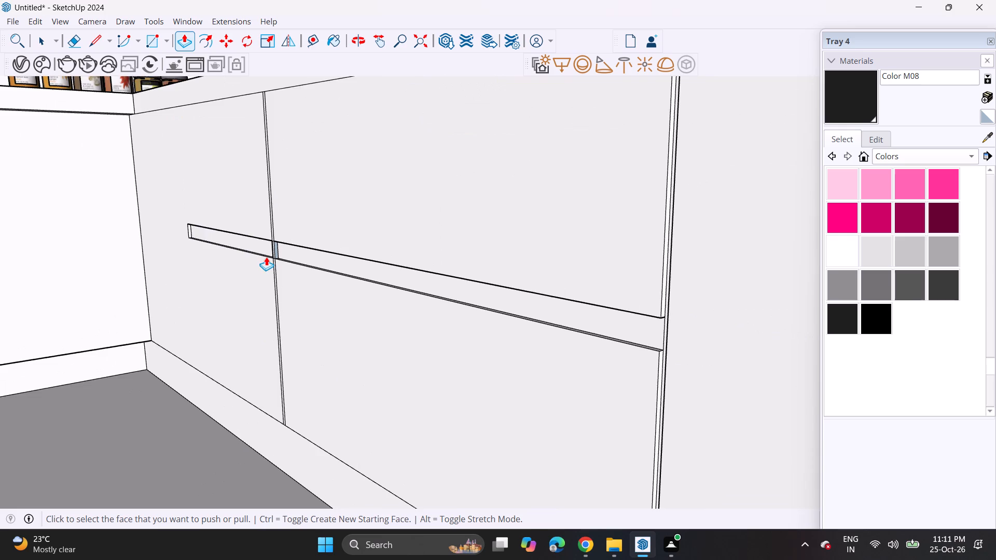
pyautogui.scroll(-15, 266, 257)
pyautogui.keyDown('shift'); pyautogui.moveTo(258, 275); pyautogui.dragTo(285, 273, button='middle'); pyautogui.keyUp('shift')
pyautogui.keyDown('shift'); pyautogui.moveTo(303, 273); pyautogui.dragTo(321, 273, button='middle'); pyautogui.keyUp('shift')
pyautogui.scroll(-10, 319, 265)
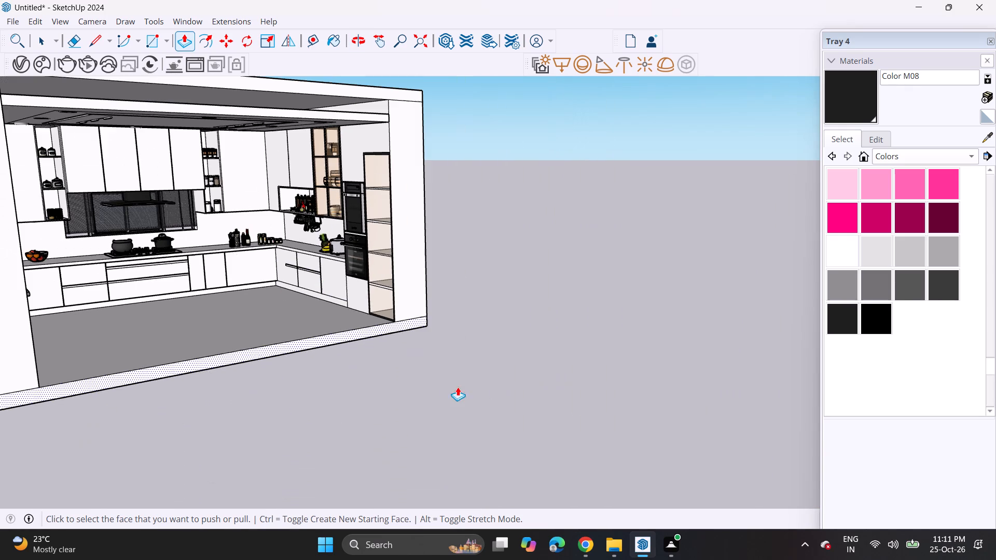
# Switch to 3D Warehouse in the browser and search the models for "gold strip".
pyautogui.click(580, 542)
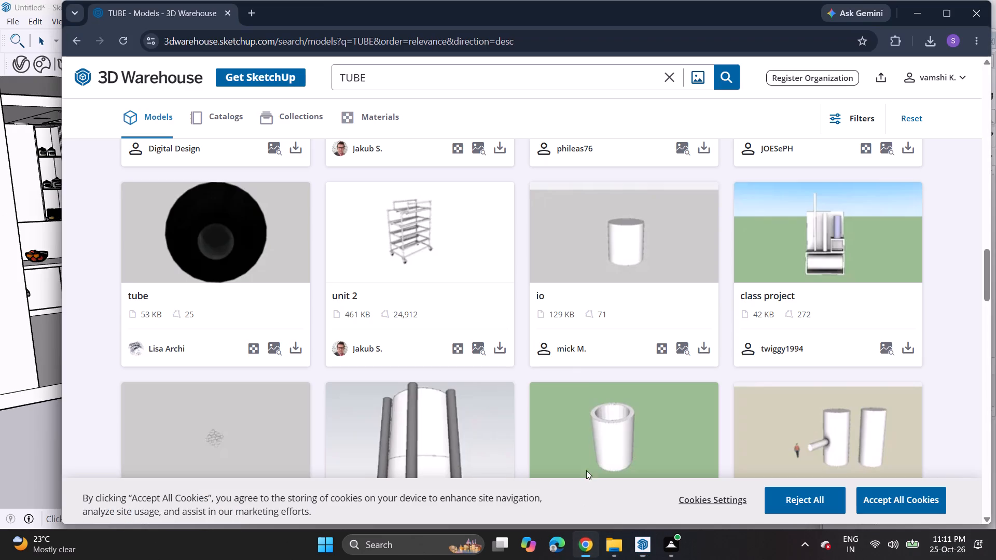
pyautogui.click(672, 80)
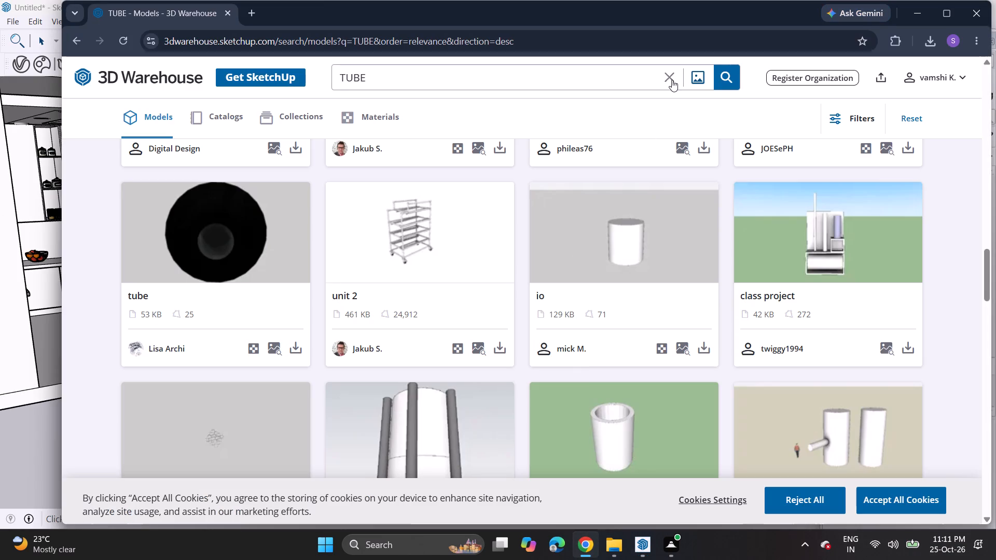
pyautogui.write('gold')
pyautogui.press('space')
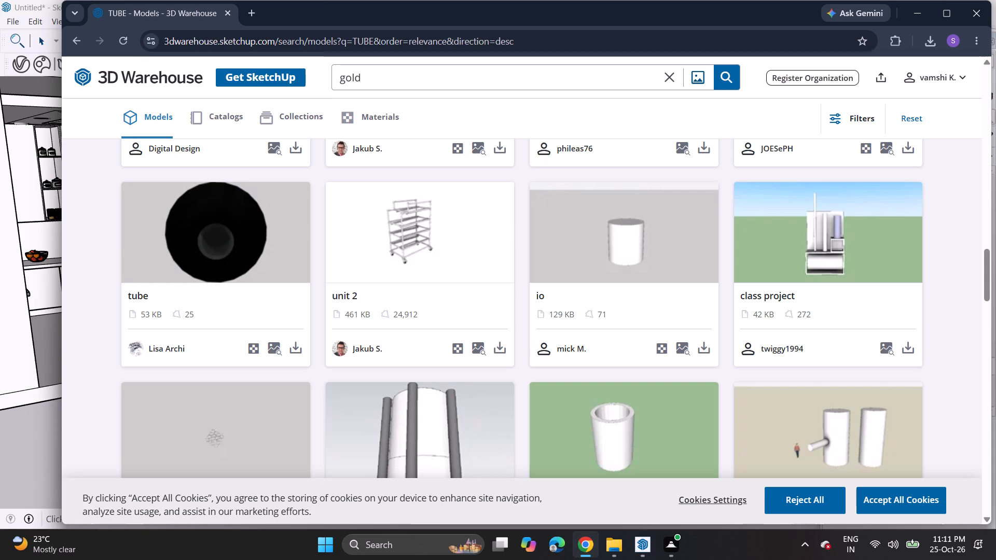
pyautogui.write('strip')
pyautogui.press('Return')
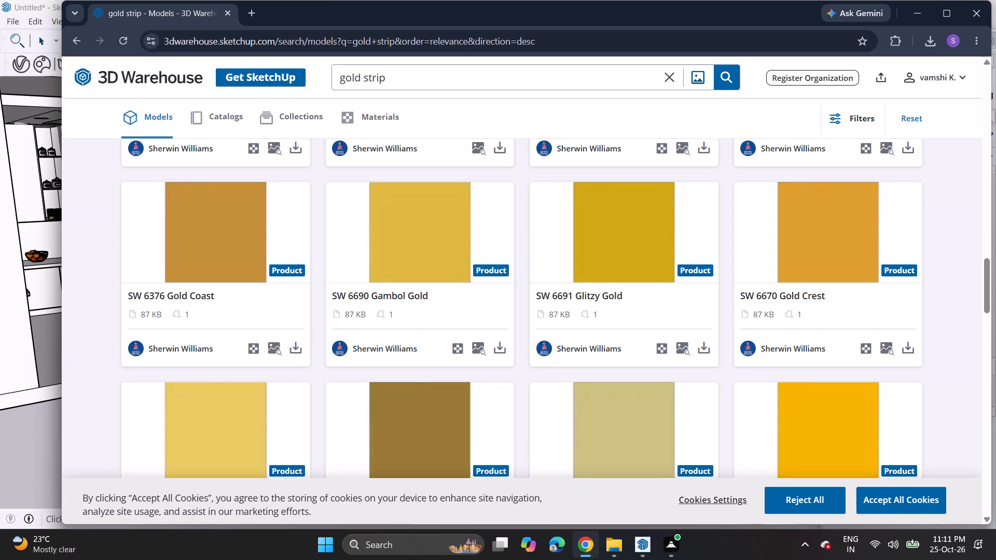
# Look through the "gold strip" model results for one with usable gold strips.
pyautogui.scroll(1, 497, 236)
pyautogui.scroll(-1, 498, 236)
pyautogui.scroll(9, 498, 236)
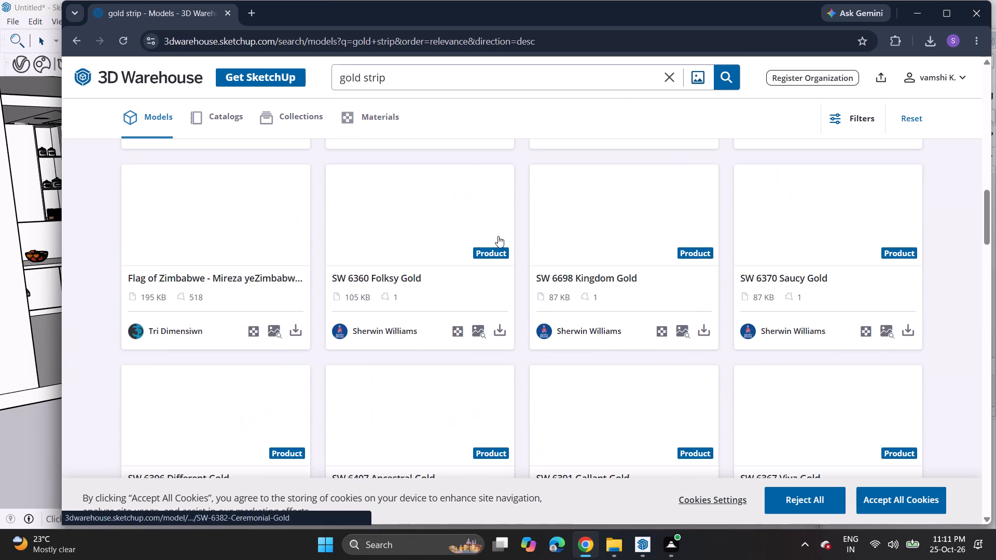
pyautogui.scroll(5, 498, 236)
pyautogui.scroll(-5, 498, 236)
pyautogui.scroll(6, 498, 236)
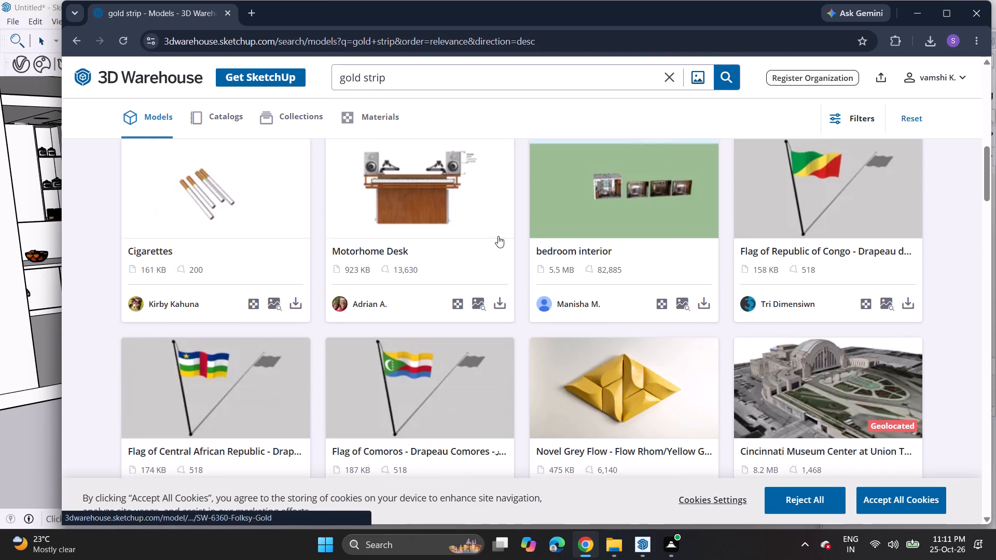
pyautogui.scroll(5, 499, 236)
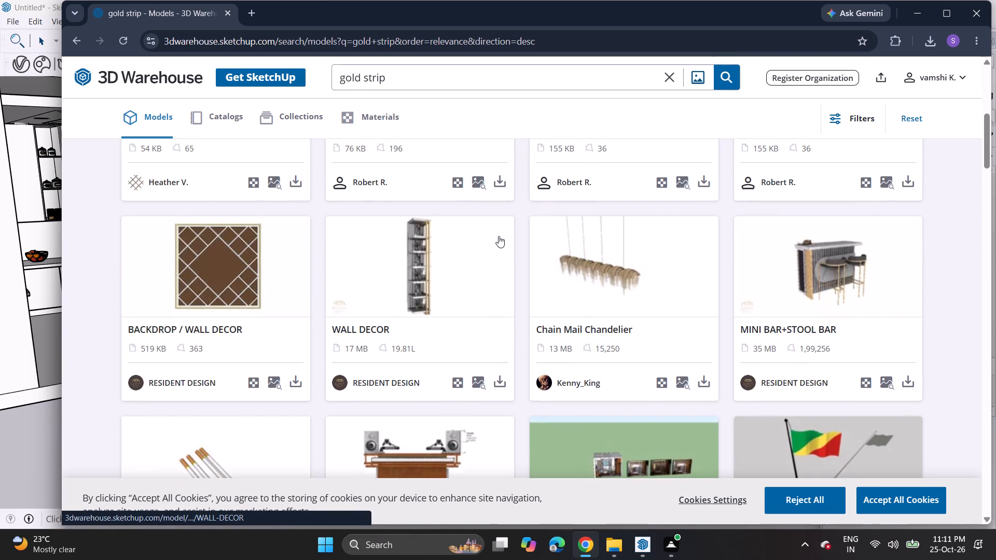
pyautogui.scroll(10, 499, 236)
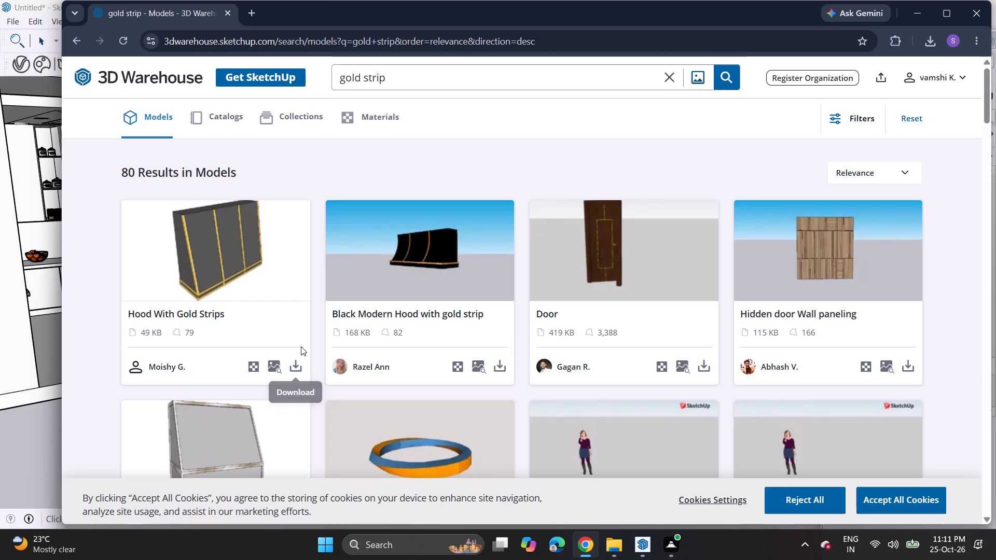
# Download the "Black Modern Hood with gold strip" model as a SketchUp file.
pyautogui.scroll(-1, 303, 344)
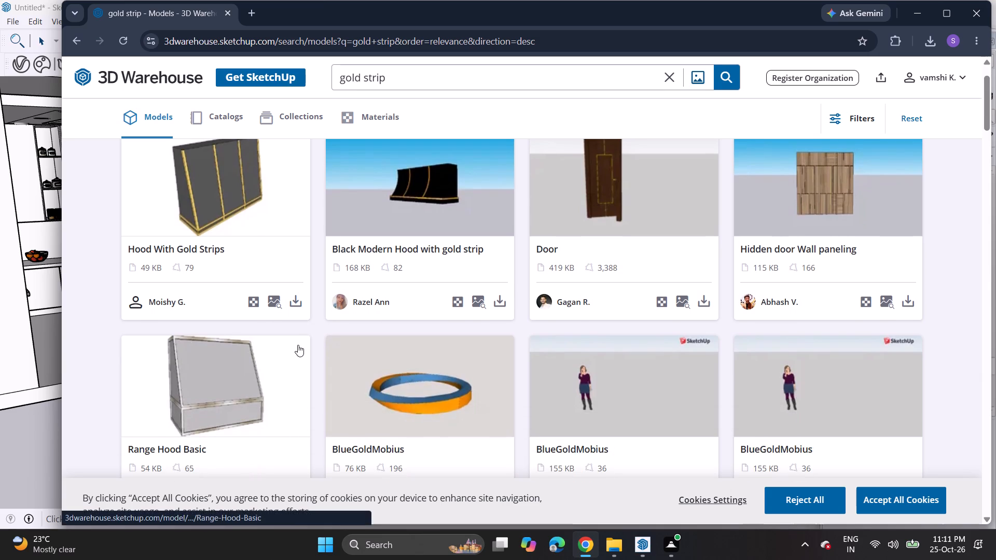
pyautogui.scroll(-3, 279, 342)
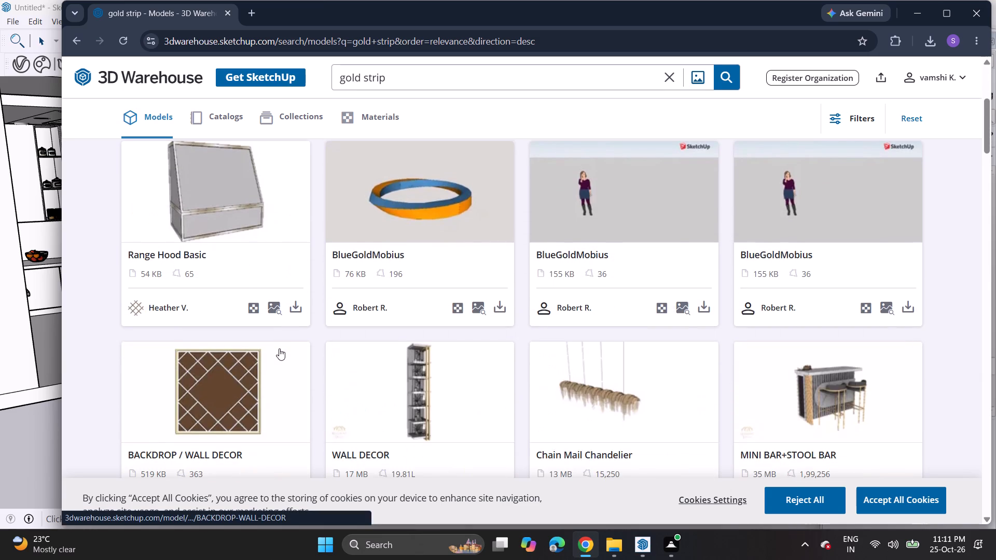
pyautogui.scroll(4, 279, 348)
pyautogui.click(298, 360)
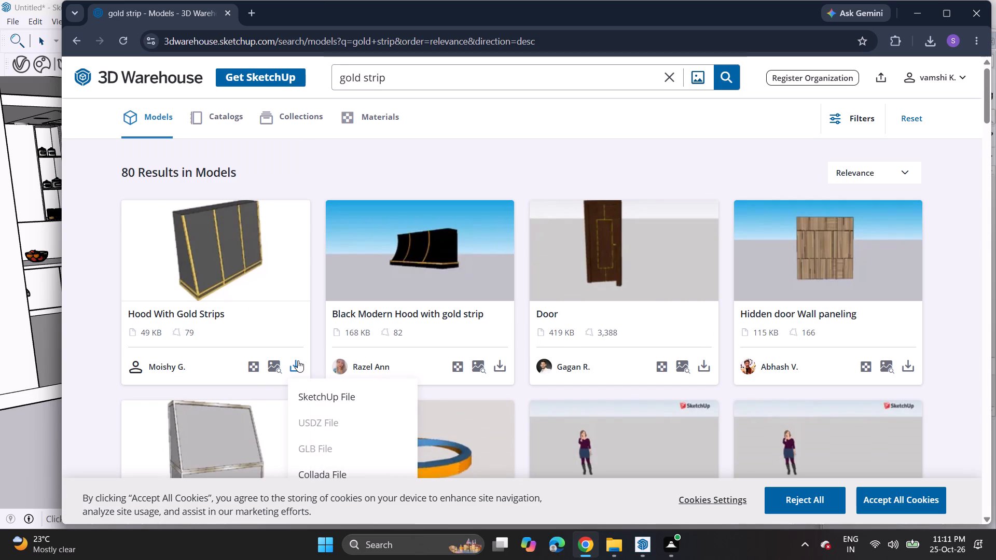
pyautogui.click(497, 362)
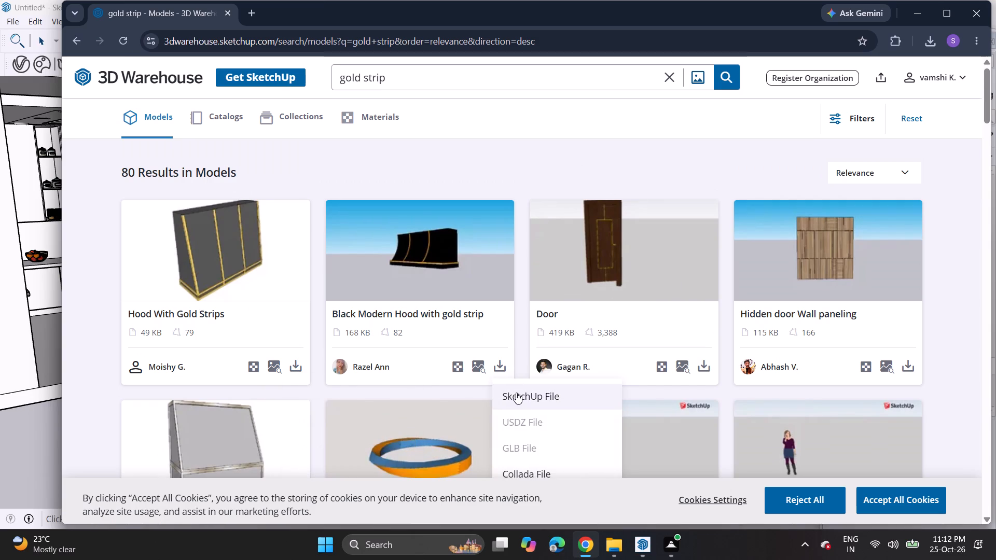
pyautogui.click(518, 404)
# Browse the remaining "gold strip" results for other suitable gold models.
pyautogui.scroll(-8, 441, 321)
pyautogui.scroll(1, 440, 321)
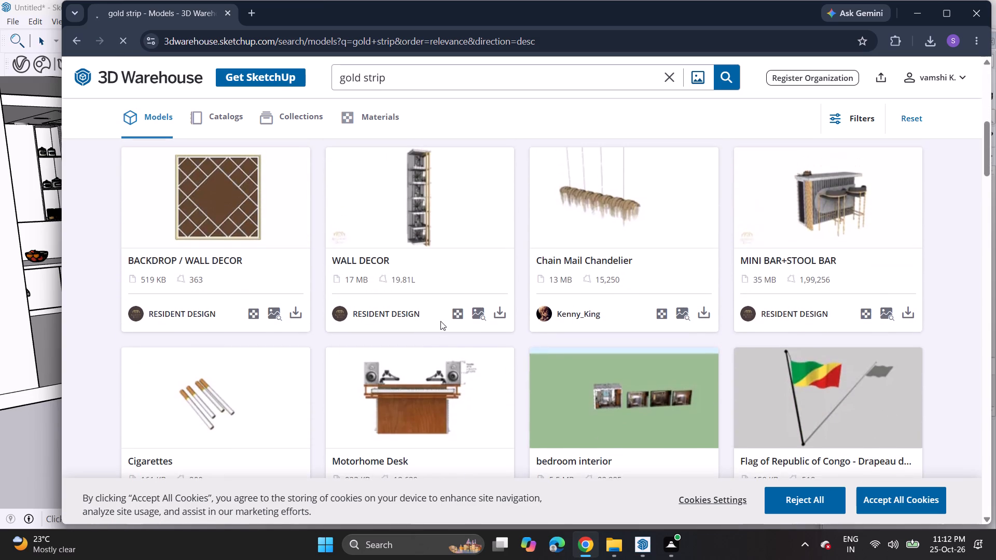
pyautogui.scroll(-6, 440, 321)
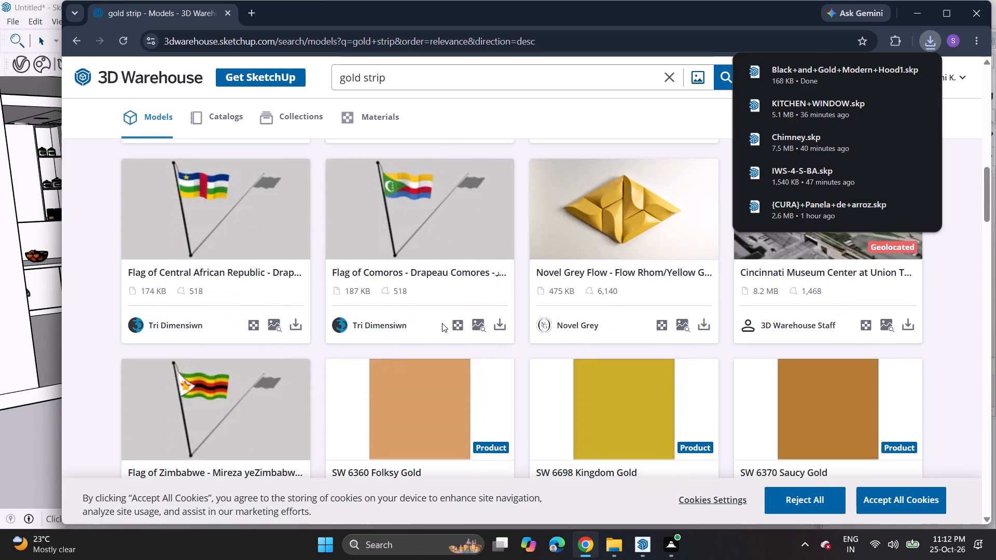
pyautogui.scroll(-5, 442, 323)
pyautogui.scroll(1, 442, 323)
pyautogui.scroll(-2, 442, 323)
pyautogui.scroll(2, 442, 323)
pyautogui.scroll(-6, 445, 326)
pyautogui.scroll(1, 448, 329)
pyautogui.scroll(-3, 449, 329)
pyautogui.scroll(1, 450, 330)
pyautogui.scroll(-9, 450, 330)
pyautogui.scroll(1, 450, 330)
pyautogui.scroll(-5, 450, 330)
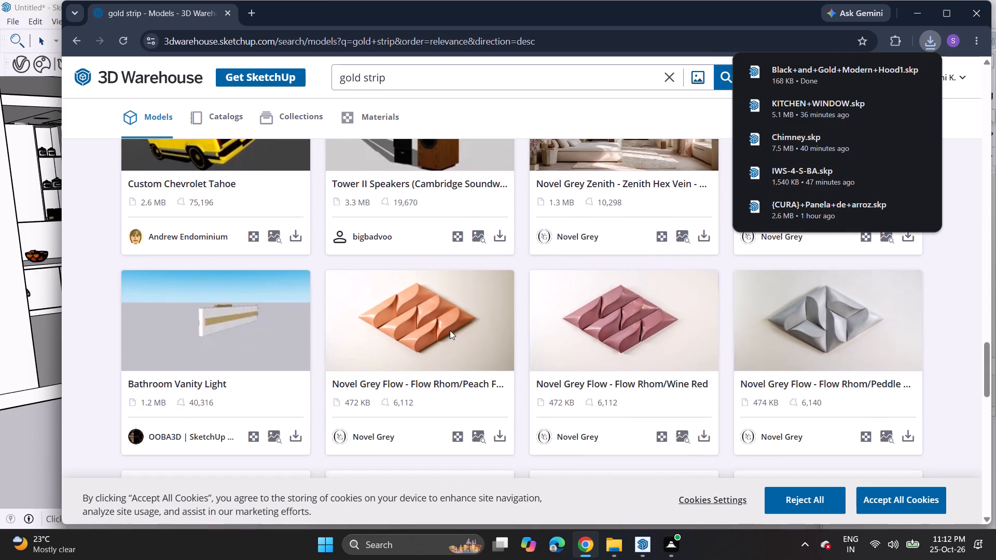
pyautogui.scroll(2, 450, 330)
# Search the models for "gold strap" and look through the results.
pyautogui.click(388, 85)
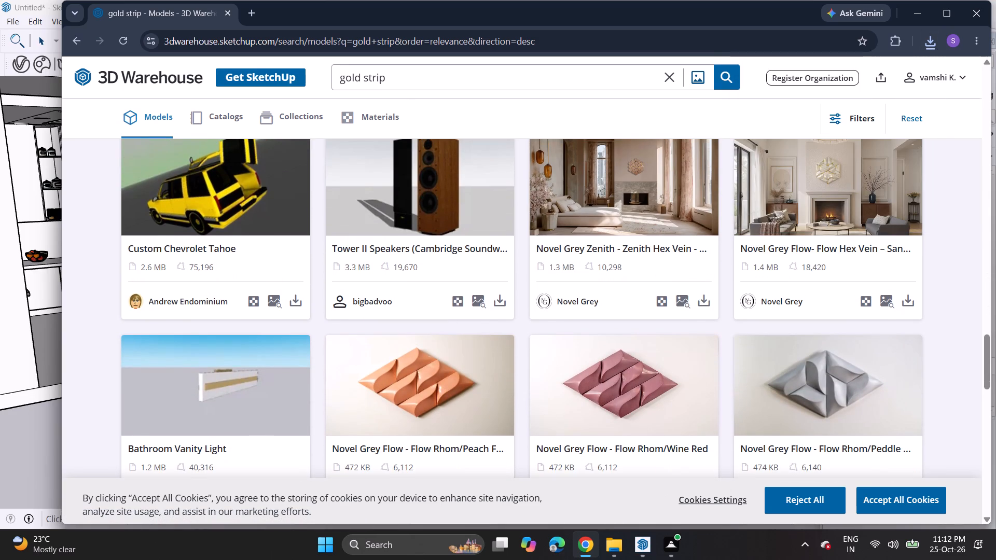
pyautogui.press('BackSpace')
pyautogui.press('BackSpace')
pyautogui.press('BackSpace')
pyautogui.press('BackSpace')
pyautogui.press('BackSpace')
pyautogui.write('strap')
pyautogui.press('Return')
pyautogui.scroll(3, 425, 186)
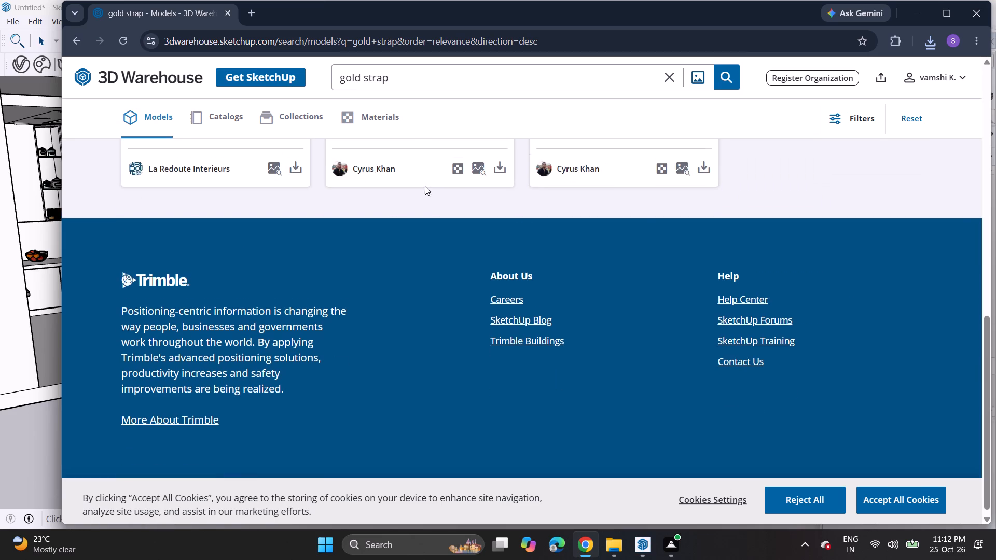
pyautogui.scroll(3, 425, 186)
pyautogui.scroll(4, 425, 277)
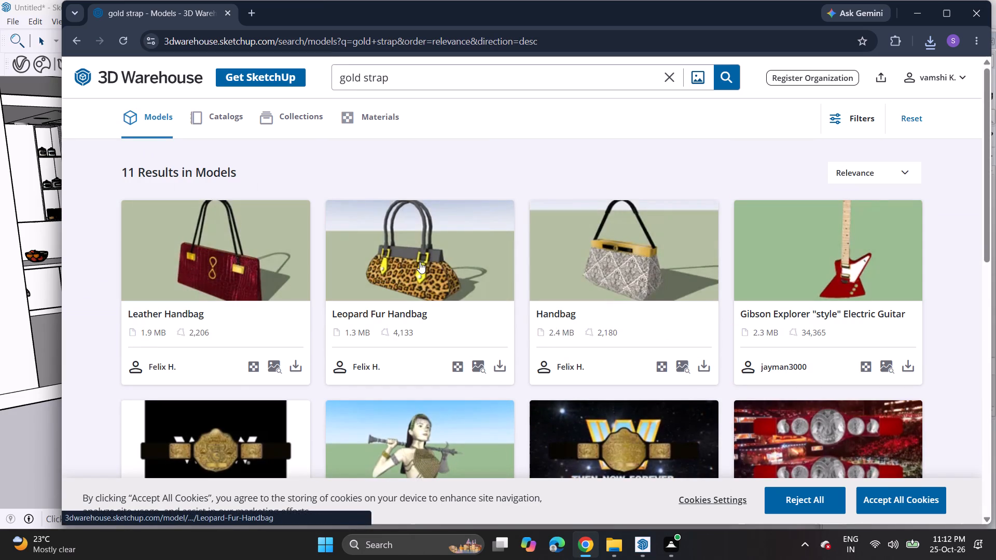
pyautogui.scroll(-5, 420, 258)
pyautogui.scroll(1, 420, 258)
pyautogui.scroll(-2, 420, 258)
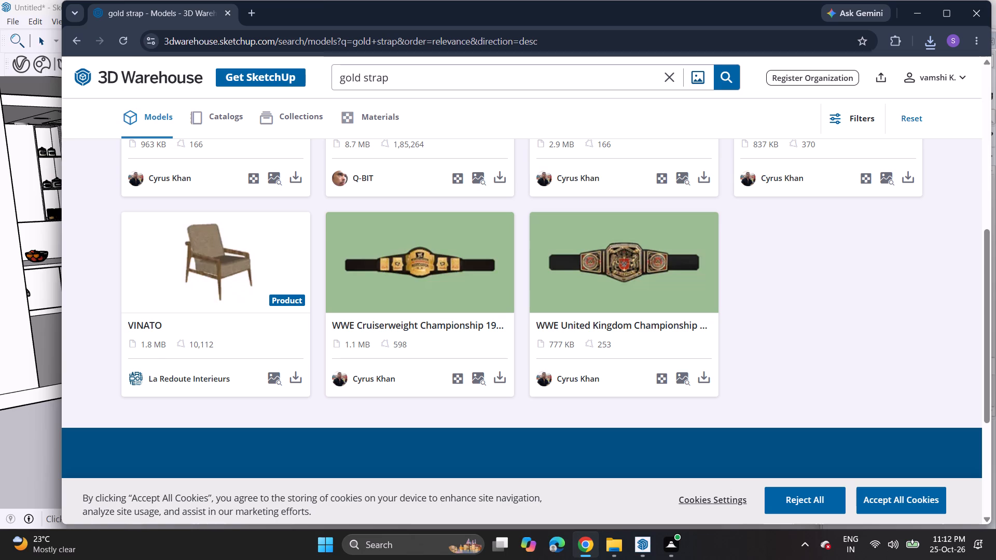
# Search the models for "gold" and look through the results.
pyautogui.click(393, 74)
pyautogui.press('BackSpace')
pyautogui.press('BackSpace')
pyautogui.press('BackSpace')
pyautogui.press('BackSpace')
pyautogui.press('BackSpace')
pyautogui.press('Return')
pyautogui.scroll(6, 418, 280)
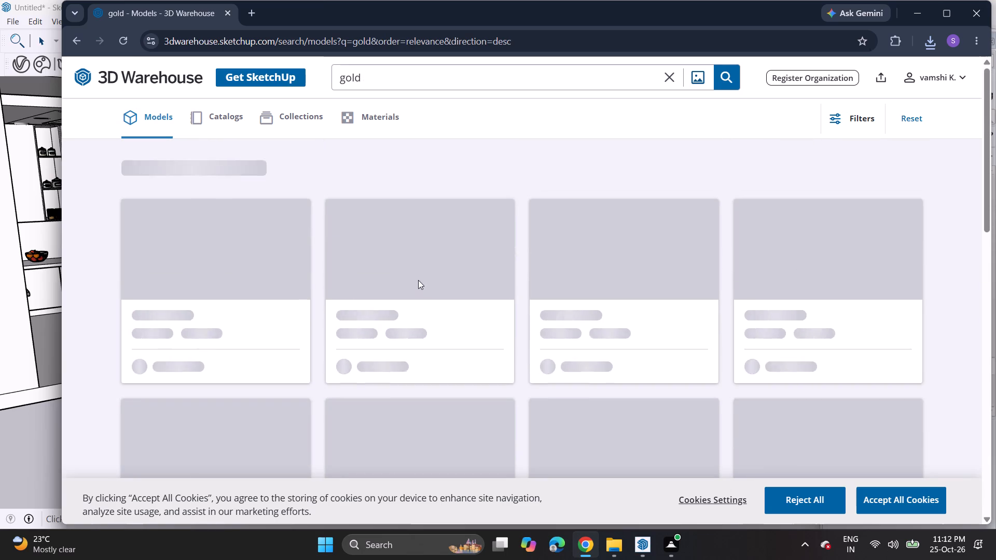
pyautogui.scroll(1, 418, 280)
pyautogui.scroll(-1, 418, 280)
pyautogui.scroll(4, 418, 280)
pyautogui.scroll(-1, 418, 280)
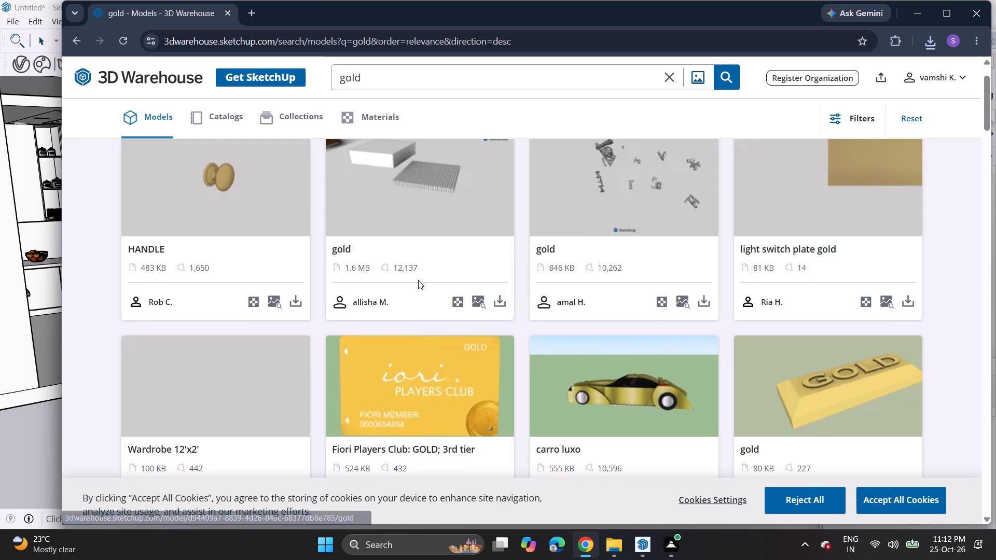
pyautogui.scroll(-1, 418, 280)
pyautogui.scroll(1, 418, 280)
pyautogui.scroll(-4, 446, 285)
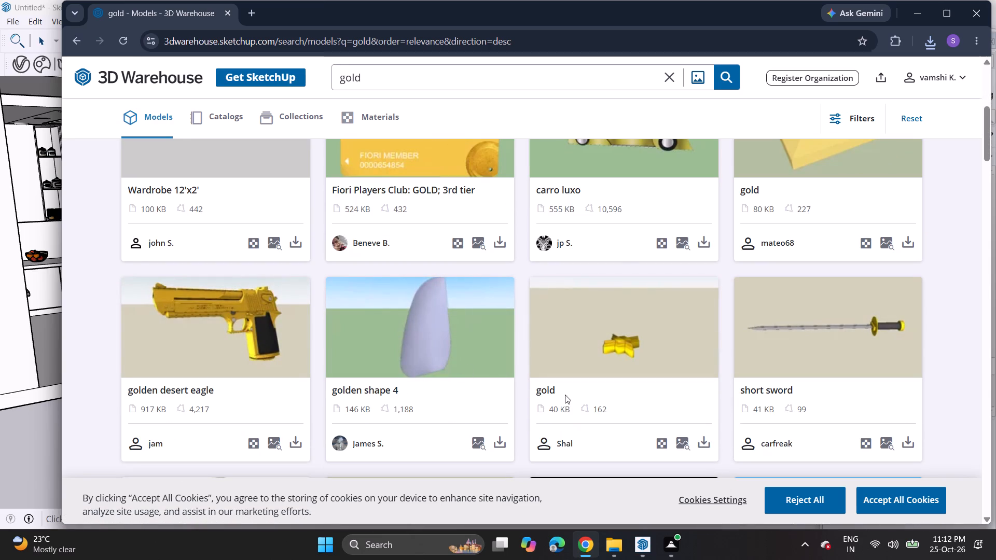
# Switch to SketchUp, import the Black+and+Gold+Modern+Hood1 file from Downloads and place it on the ground outside the kitchen.
pyautogui.click(919, 15)
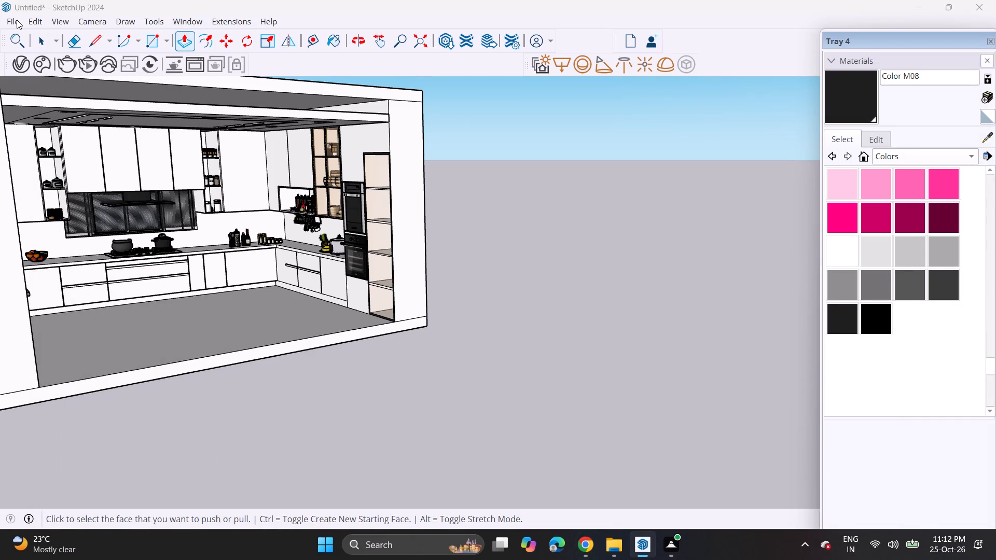
pyautogui.click(17, 20)
pyautogui.click(49, 200)
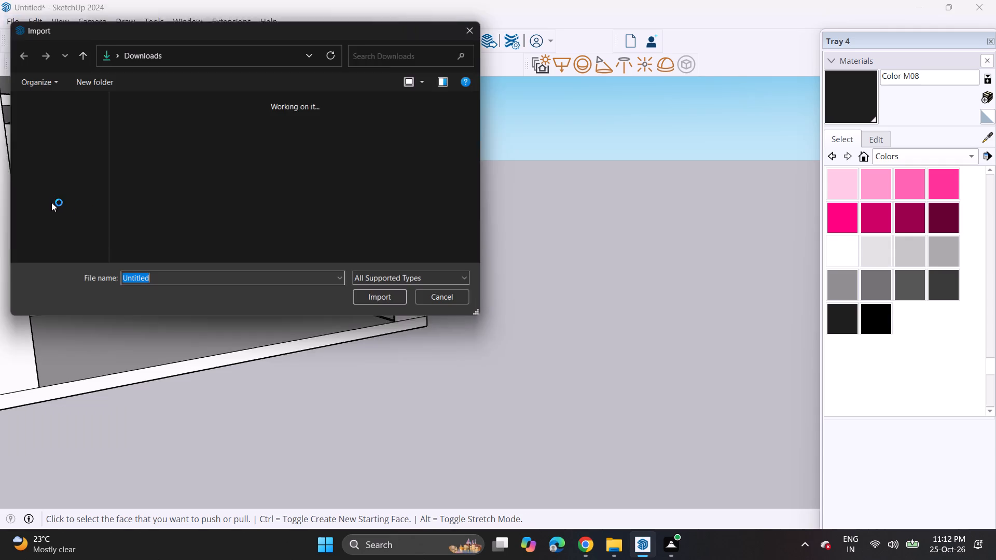
pyautogui.click(220, 152)
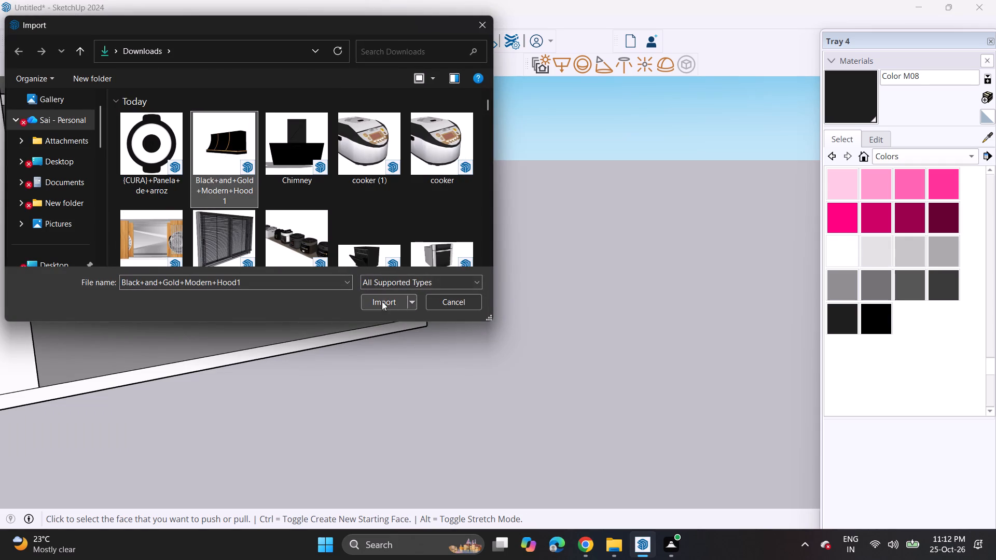
pyautogui.click(382, 301)
pyautogui.click(495, 311)
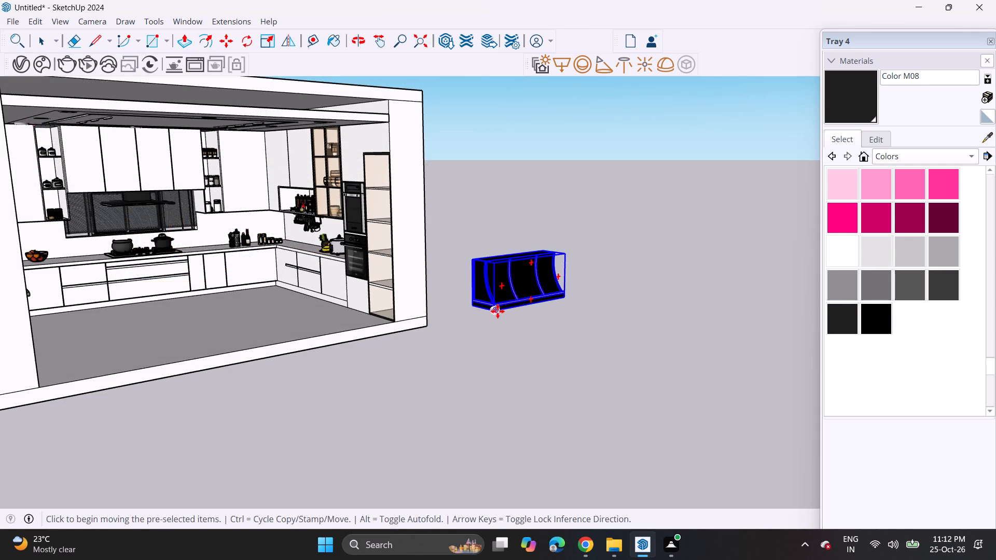
# Sample the gold texture from the trim band along the base of the imported hood as the active paint material.
pyautogui.scroll(5, 528, 254)
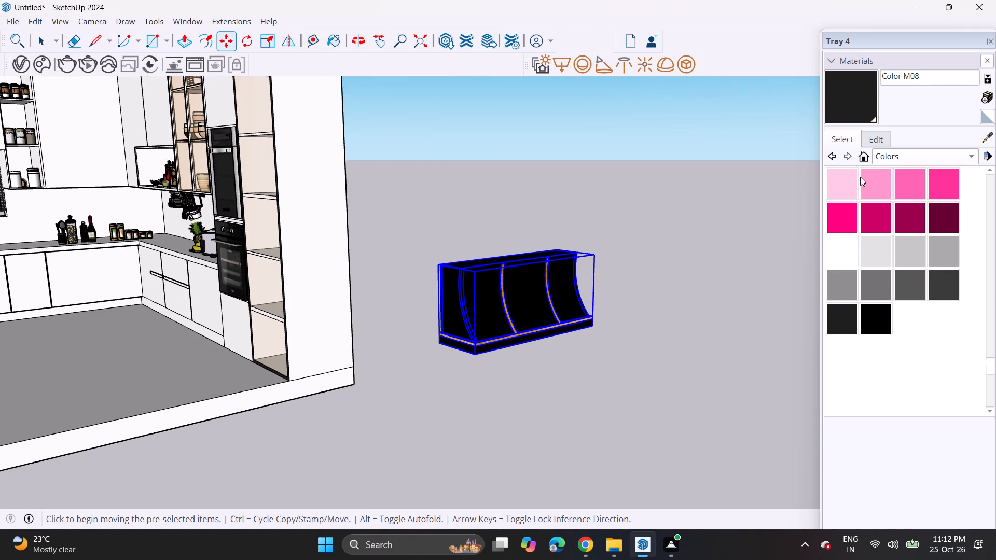
pyautogui.click(990, 136)
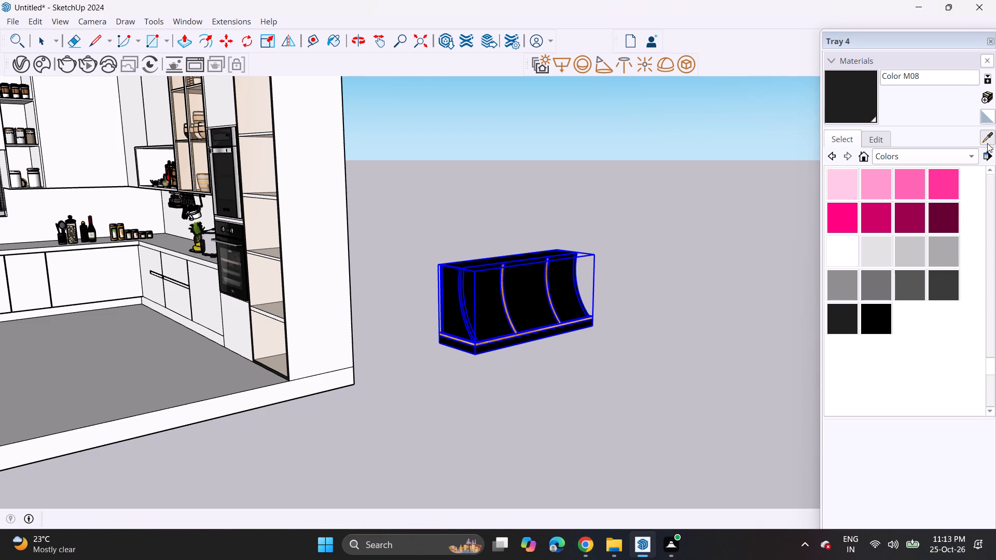
pyautogui.click(987, 143)
pyautogui.scroll(6, 588, 357)
pyautogui.press('space')
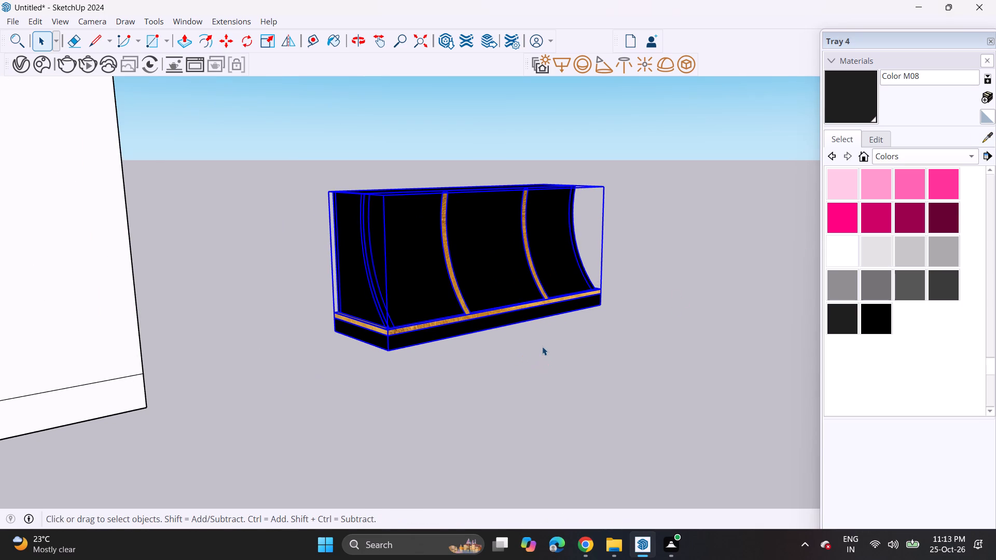
pyautogui.click(542, 346)
pyautogui.click(989, 137)
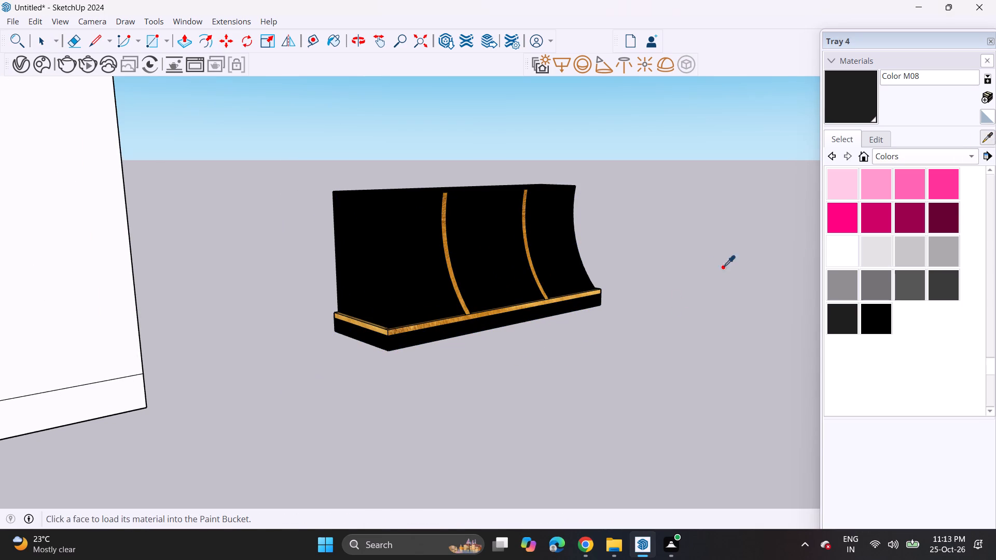
pyautogui.scroll(4, 477, 316)
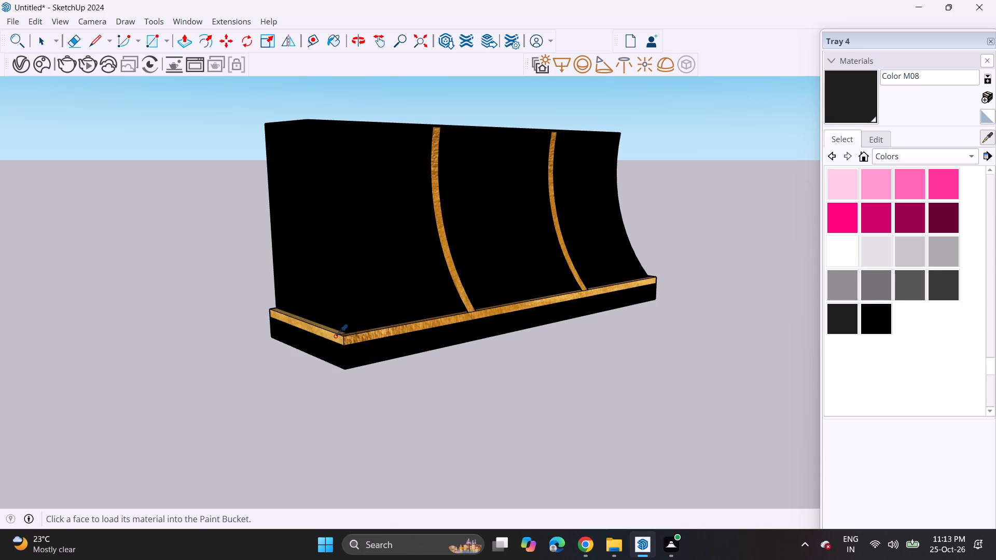
pyautogui.click(335, 337)
pyautogui.scroll(-7, 327, 342)
pyautogui.scroll(-6, 261, 349)
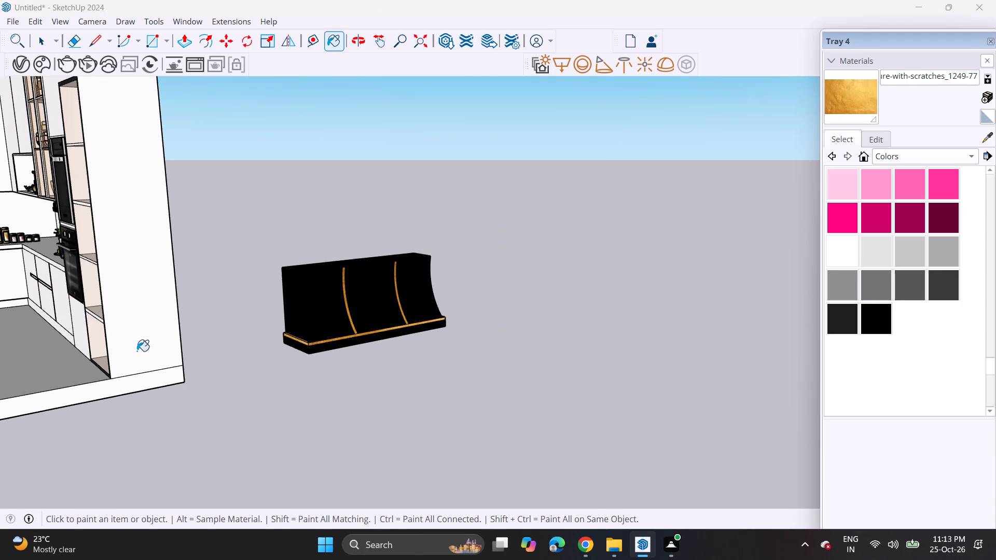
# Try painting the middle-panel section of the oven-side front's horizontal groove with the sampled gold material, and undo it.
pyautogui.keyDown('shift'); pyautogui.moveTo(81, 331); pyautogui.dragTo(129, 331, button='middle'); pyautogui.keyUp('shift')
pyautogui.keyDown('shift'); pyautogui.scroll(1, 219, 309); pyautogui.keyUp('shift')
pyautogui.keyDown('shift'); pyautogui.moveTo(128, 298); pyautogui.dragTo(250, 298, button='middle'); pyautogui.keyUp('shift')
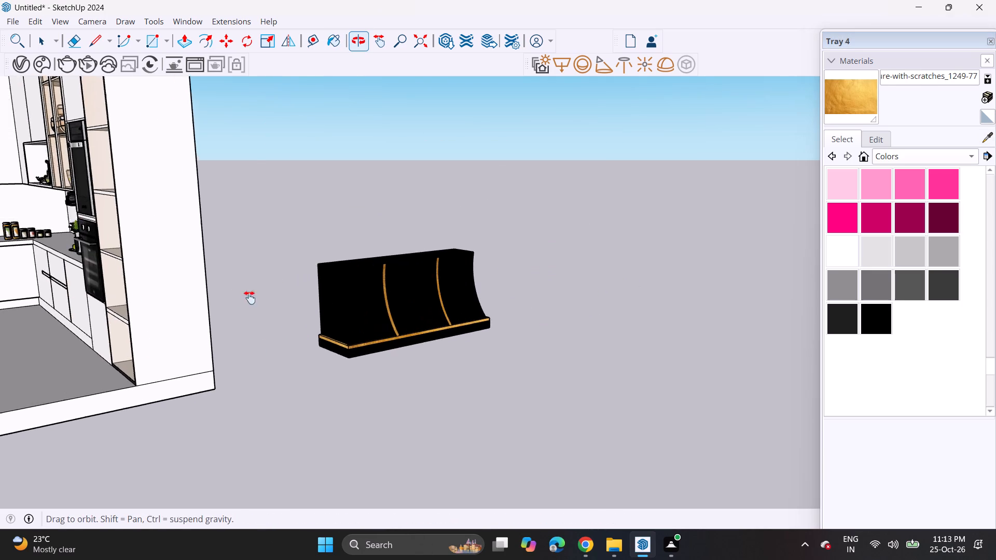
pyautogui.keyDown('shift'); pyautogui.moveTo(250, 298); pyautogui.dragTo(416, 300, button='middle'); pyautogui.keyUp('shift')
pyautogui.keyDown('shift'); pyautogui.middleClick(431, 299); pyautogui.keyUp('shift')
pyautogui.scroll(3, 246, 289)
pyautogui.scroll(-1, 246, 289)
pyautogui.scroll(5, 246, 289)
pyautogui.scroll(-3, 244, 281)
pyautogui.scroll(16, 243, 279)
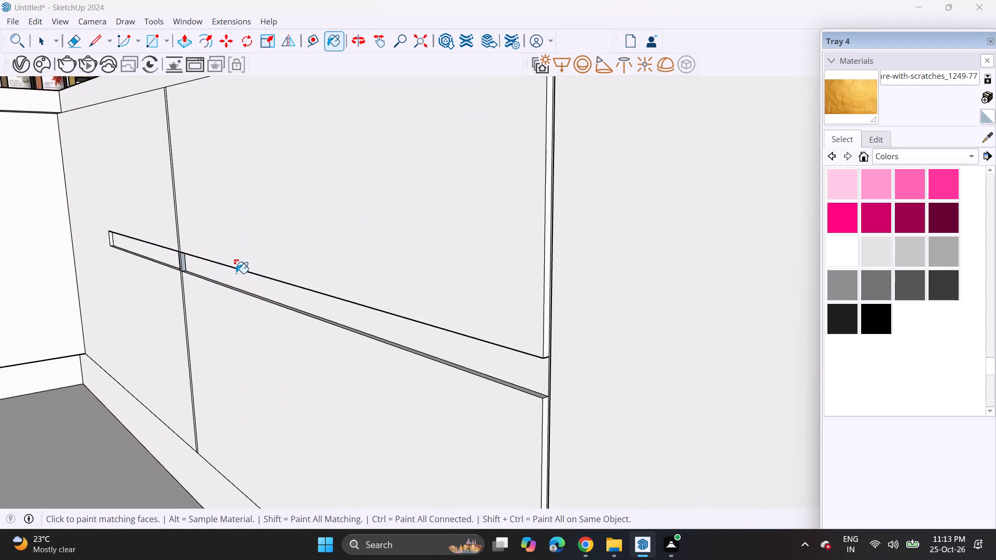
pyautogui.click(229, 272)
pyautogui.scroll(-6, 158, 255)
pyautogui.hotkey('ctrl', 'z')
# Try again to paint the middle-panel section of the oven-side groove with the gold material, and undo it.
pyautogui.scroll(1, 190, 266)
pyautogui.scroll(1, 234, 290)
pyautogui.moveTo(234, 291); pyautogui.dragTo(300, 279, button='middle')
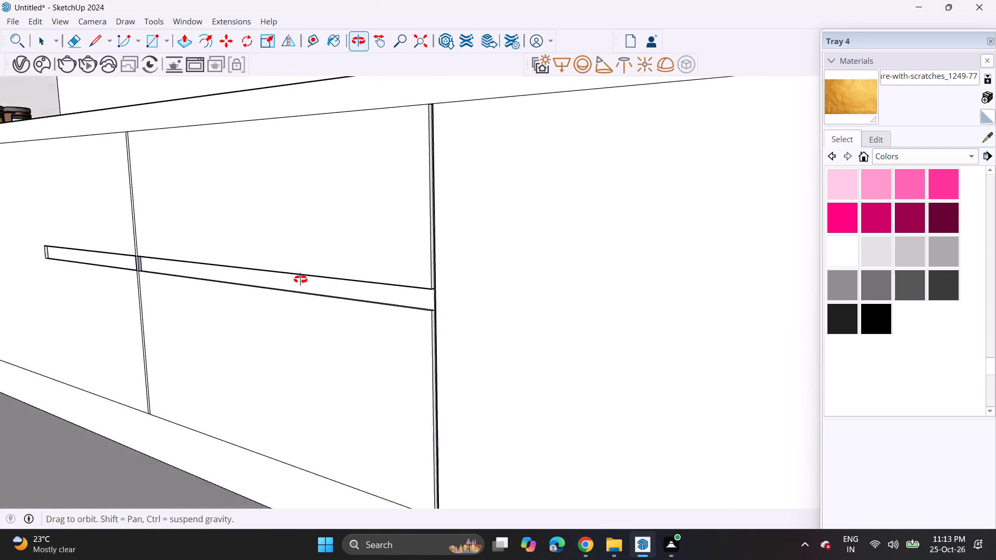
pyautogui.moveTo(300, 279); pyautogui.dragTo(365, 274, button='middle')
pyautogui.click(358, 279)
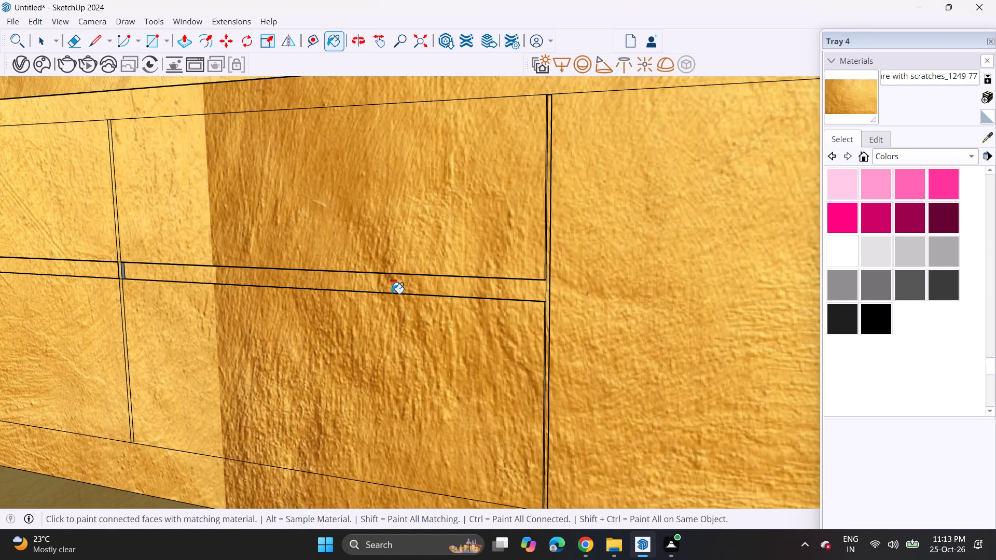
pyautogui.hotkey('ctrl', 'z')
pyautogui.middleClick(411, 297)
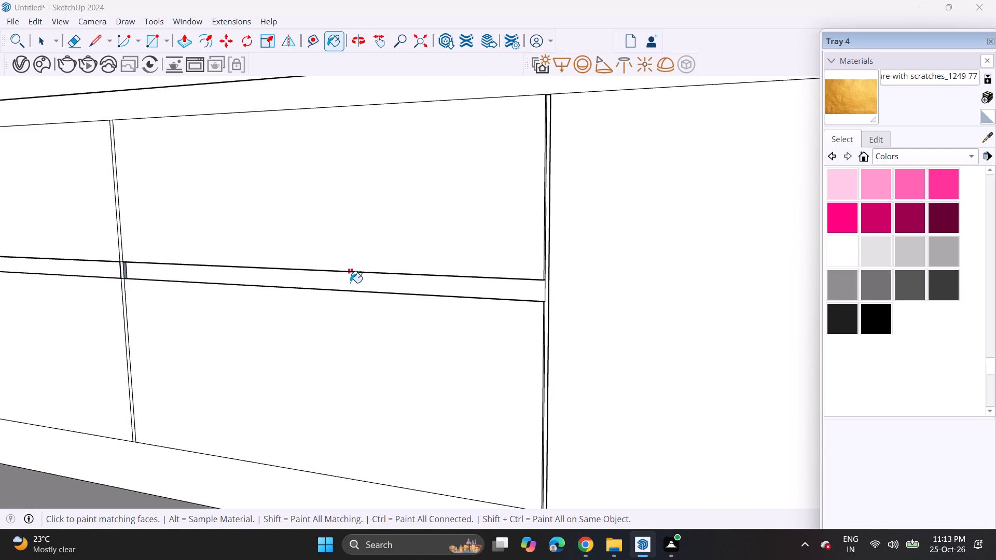
# Draw a short vertical line closing the open end of the oven-side front's horizontal groove.
pyautogui.click(91, 41)
pyautogui.scroll(3, 537, 289)
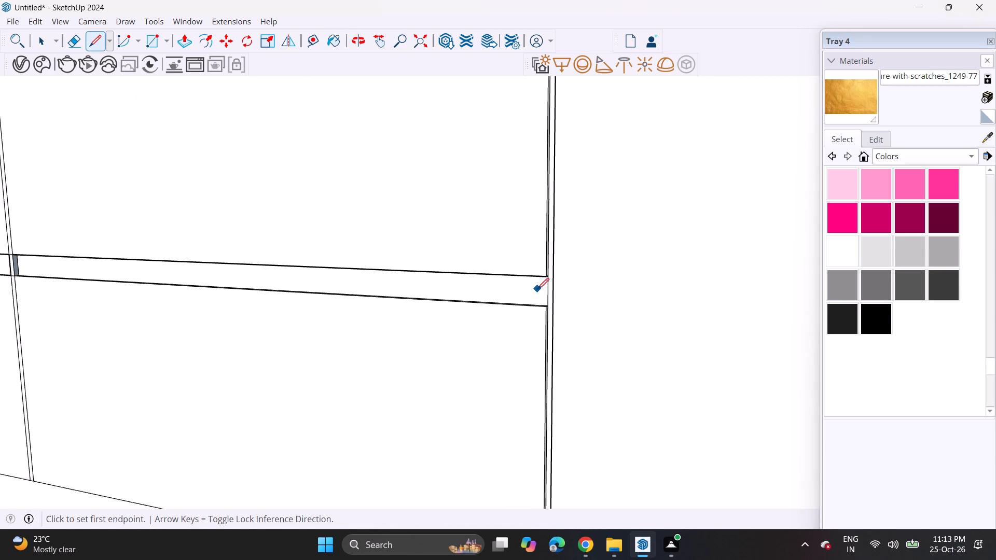
pyautogui.scroll(2, 537, 289)
pyautogui.click(550, 276)
pyautogui.click(552, 313)
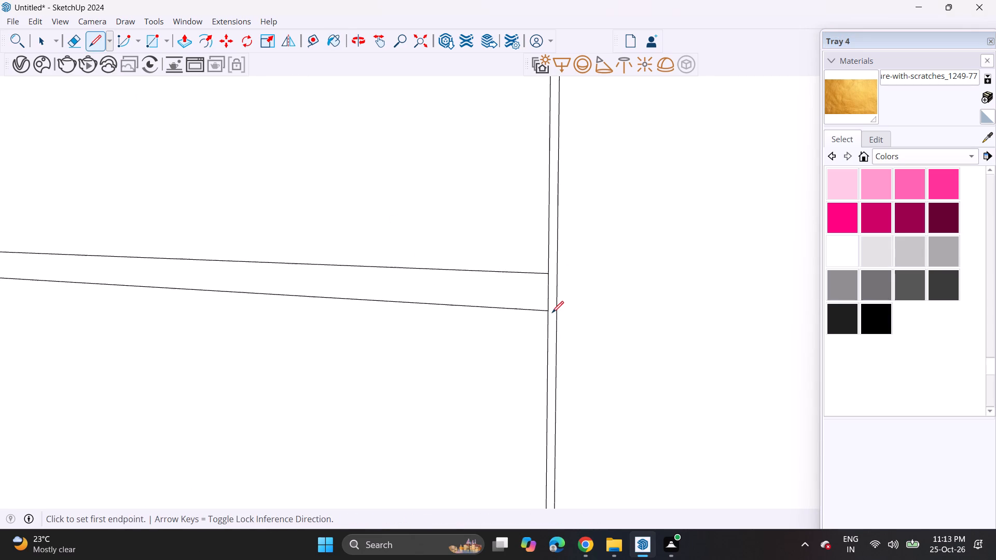
# Paint both sections of the oven-side front's horizontal groove with the sampled gold material.
pyautogui.click(851, 96)
pyautogui.click(368, 281)
pyautogui.scroll(-11, 329, 316)
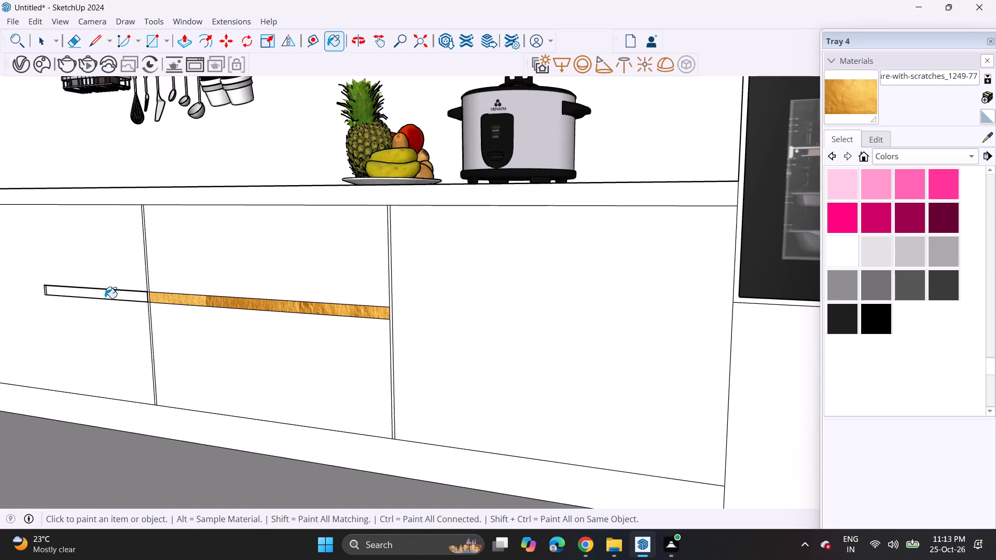
pyautogui.scroll(5, 105, 295)
pyautogui.click(105, 295)
pyautogui.scroll(-13, 142, 297)
# Set the gold material's opacity to 79.
pyautogui.moveTo(263, 308); pyautogui.dragTo(247, 300, button='middle')
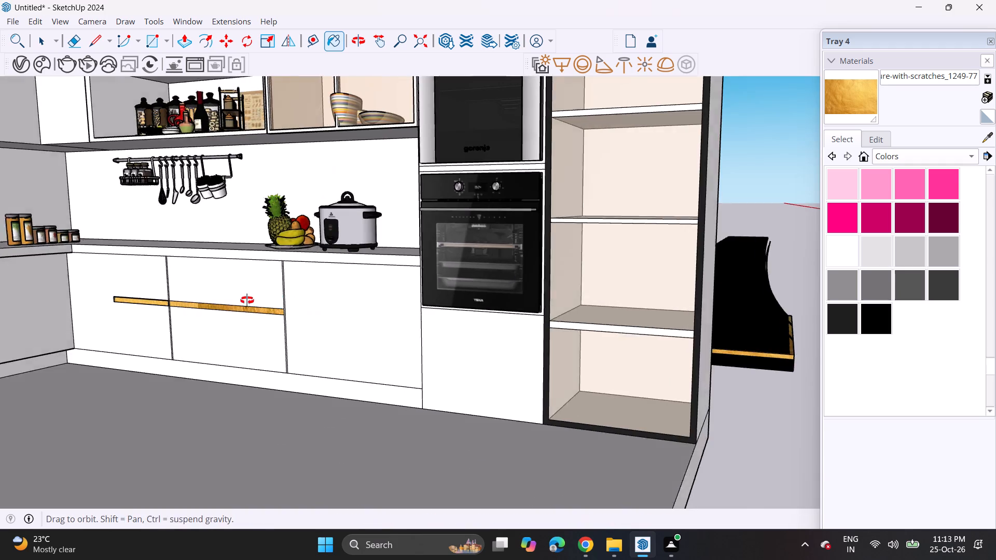
pyautogui.moveTo(247, 300); pyautogui.dragTo(150, 284, button='middle')
pyautogui.scroll(1, 144, 284)
pyautogui.scroll(-5, 122, 287)
pyautogui.keyDown('shift'); pyautogui.moveTo(179, 308); pyautogui.dragTo(349, 309, button='middle'); pyautogui.keyUp('shift')
pyautogui.moveTo(353, 310); pyautogui.dragTo(271, 310, button='middle')
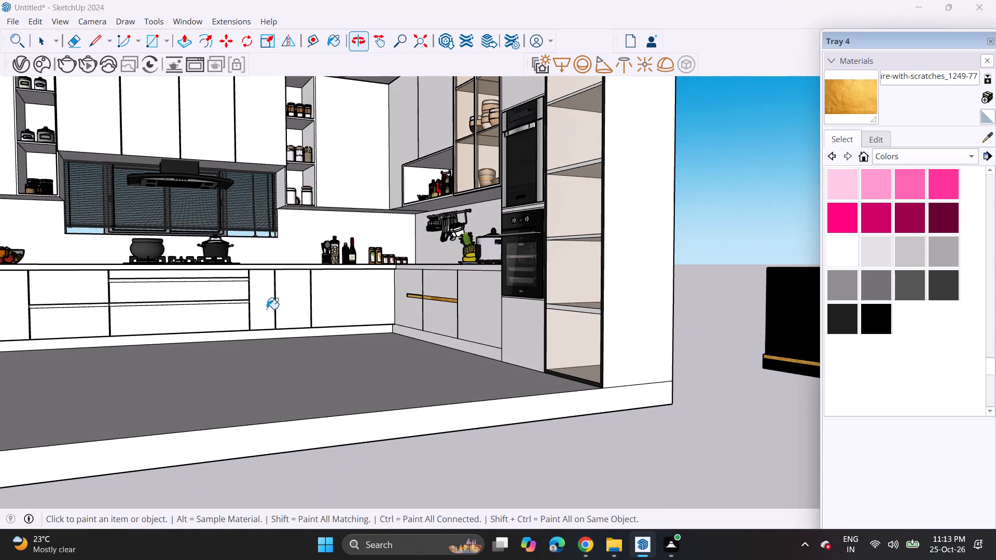
pyautogui.scroll(6, 170, 312)
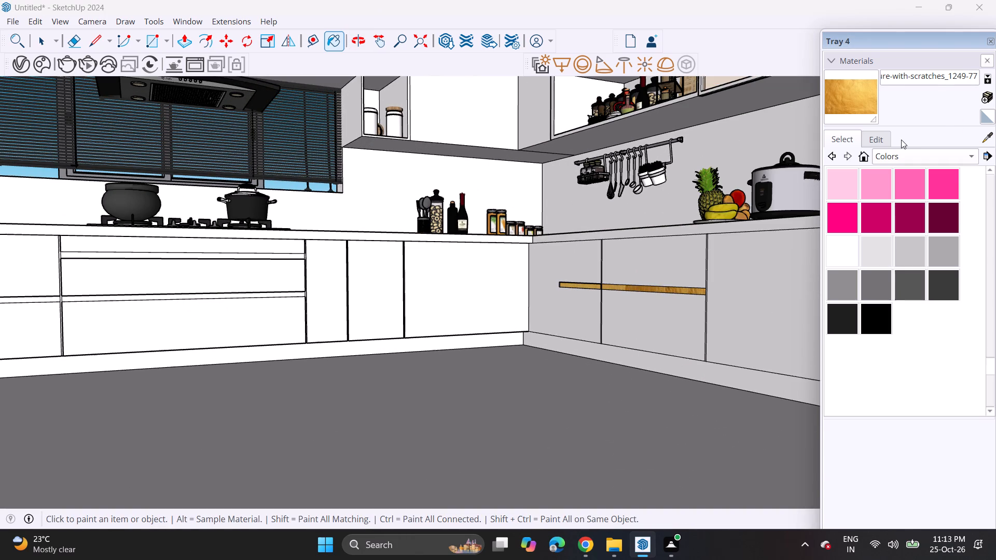
pyautogui.click(879, 142)
pyautogui.click(896, 388)
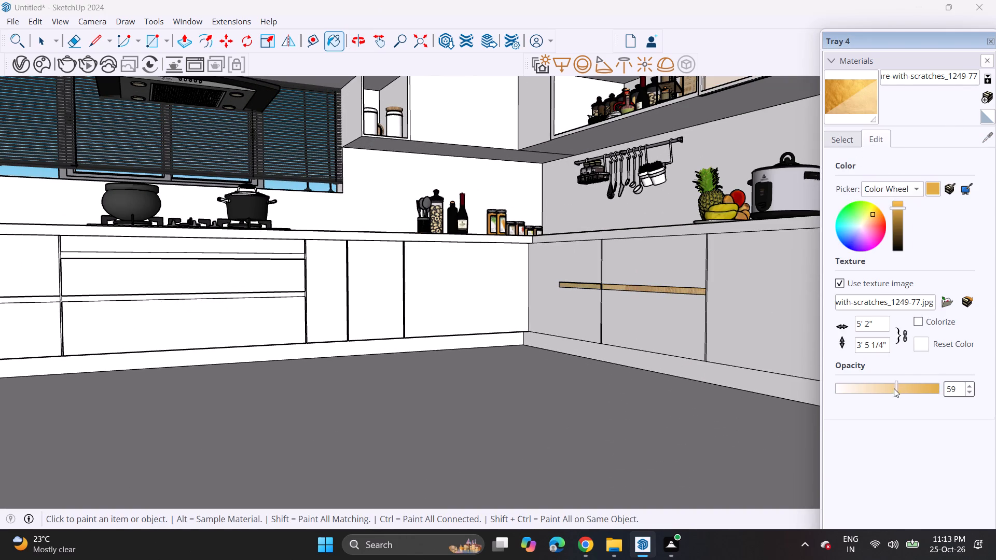
pyautogui.click(910, 388)
pyautogui.click(917, 392)
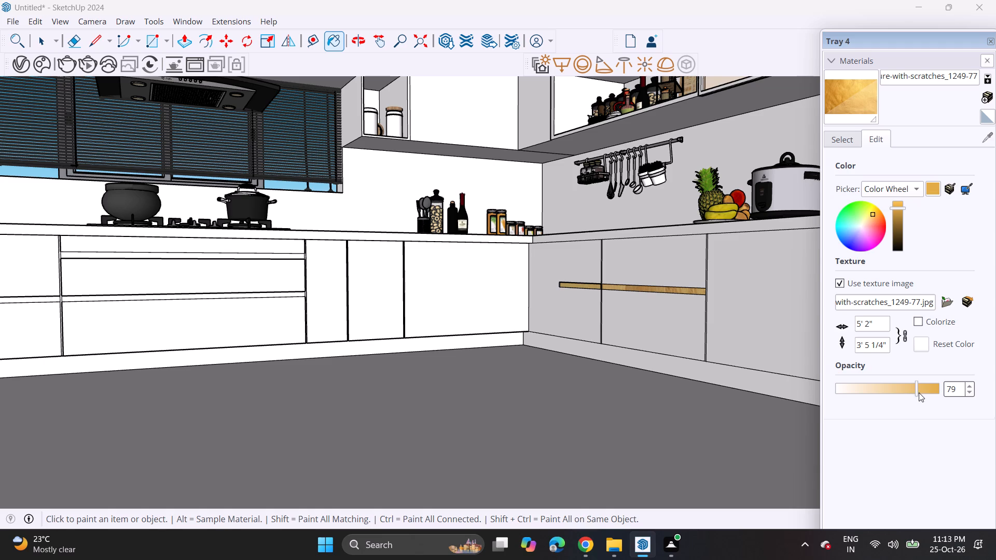
# Paint the two horizontal grooves of the drawer unit under the hob with the gold material.
pyautogui.scroll(5, 256, 268)
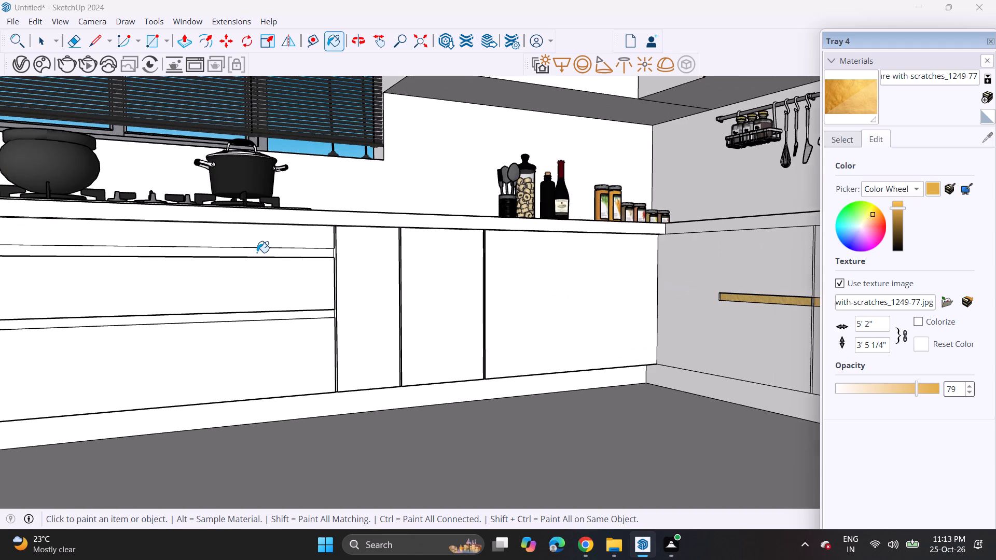
pyautogui.click(257, 253)
pyautogui.click(275, 317)
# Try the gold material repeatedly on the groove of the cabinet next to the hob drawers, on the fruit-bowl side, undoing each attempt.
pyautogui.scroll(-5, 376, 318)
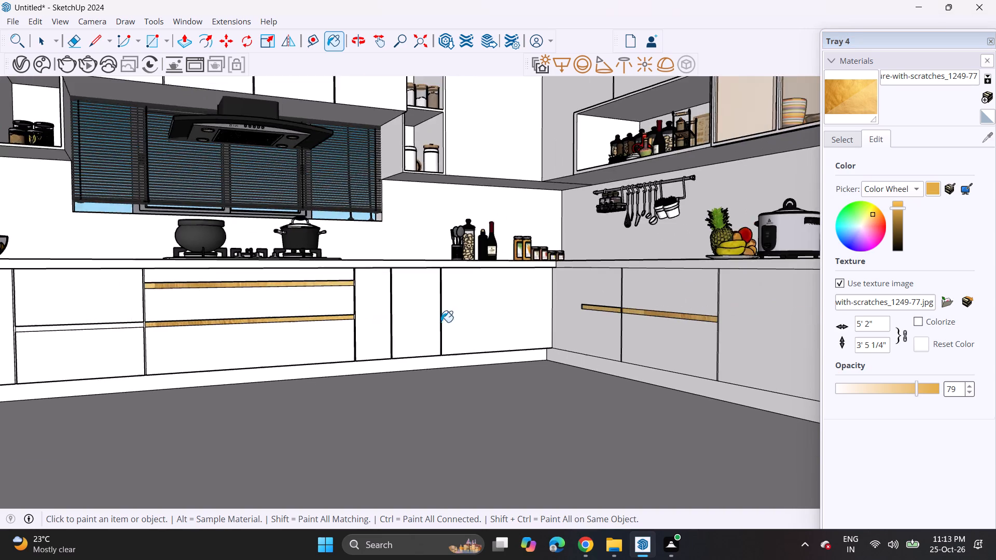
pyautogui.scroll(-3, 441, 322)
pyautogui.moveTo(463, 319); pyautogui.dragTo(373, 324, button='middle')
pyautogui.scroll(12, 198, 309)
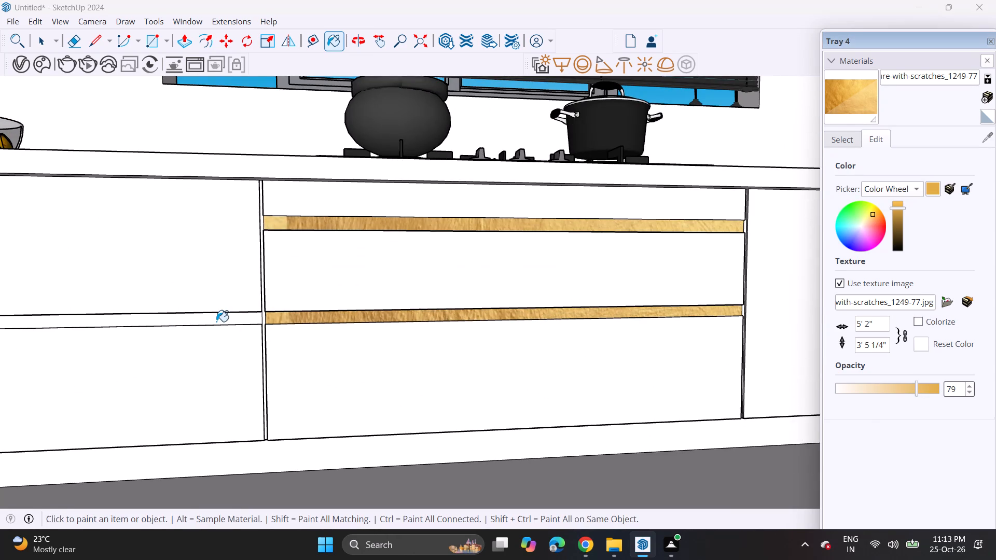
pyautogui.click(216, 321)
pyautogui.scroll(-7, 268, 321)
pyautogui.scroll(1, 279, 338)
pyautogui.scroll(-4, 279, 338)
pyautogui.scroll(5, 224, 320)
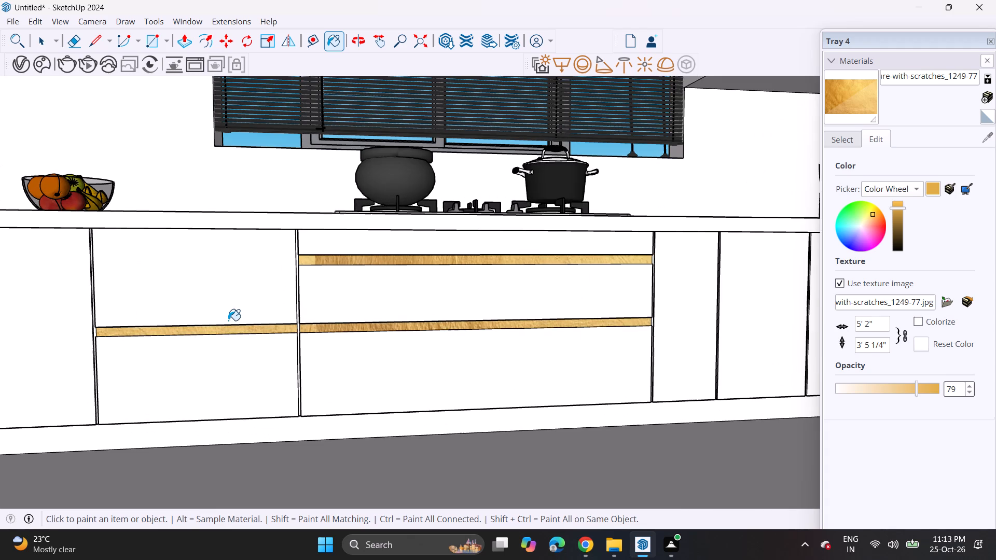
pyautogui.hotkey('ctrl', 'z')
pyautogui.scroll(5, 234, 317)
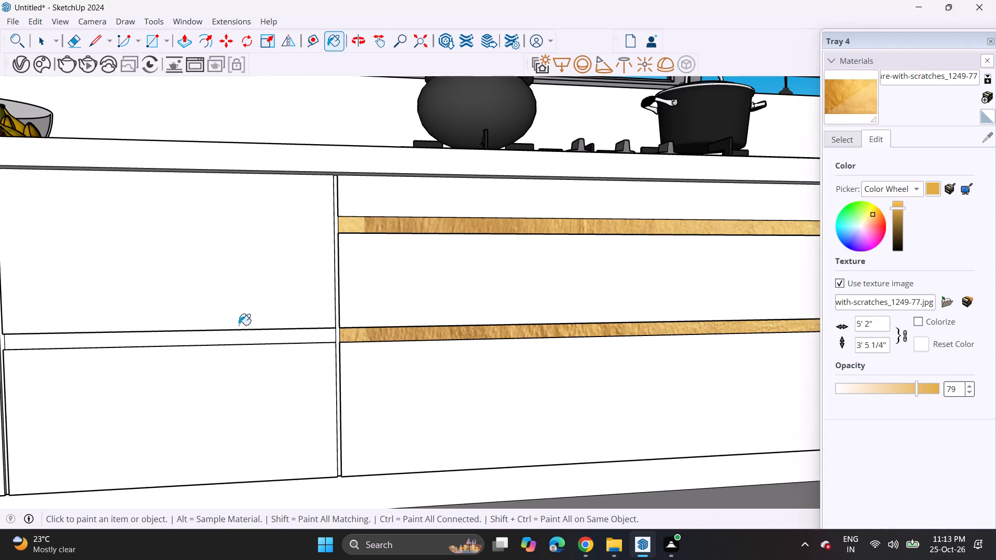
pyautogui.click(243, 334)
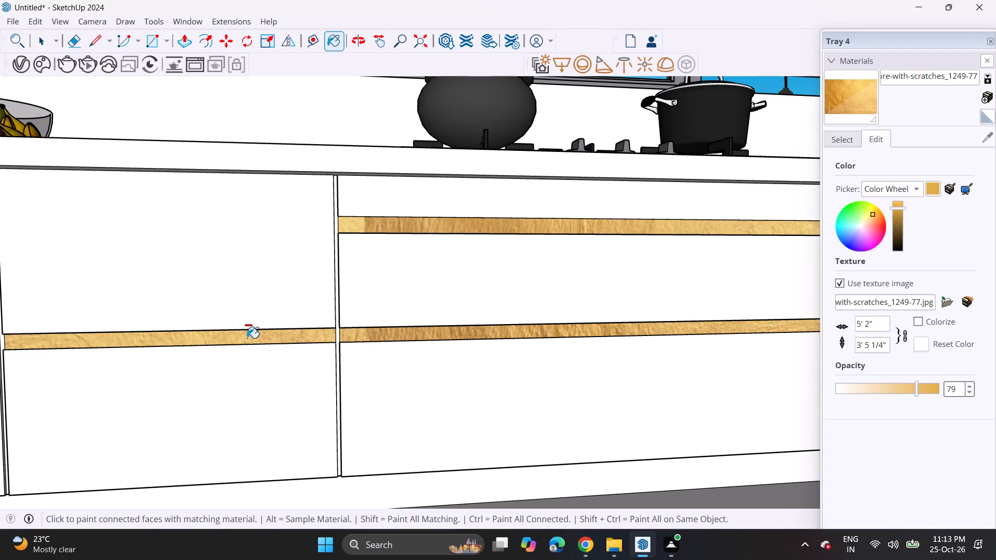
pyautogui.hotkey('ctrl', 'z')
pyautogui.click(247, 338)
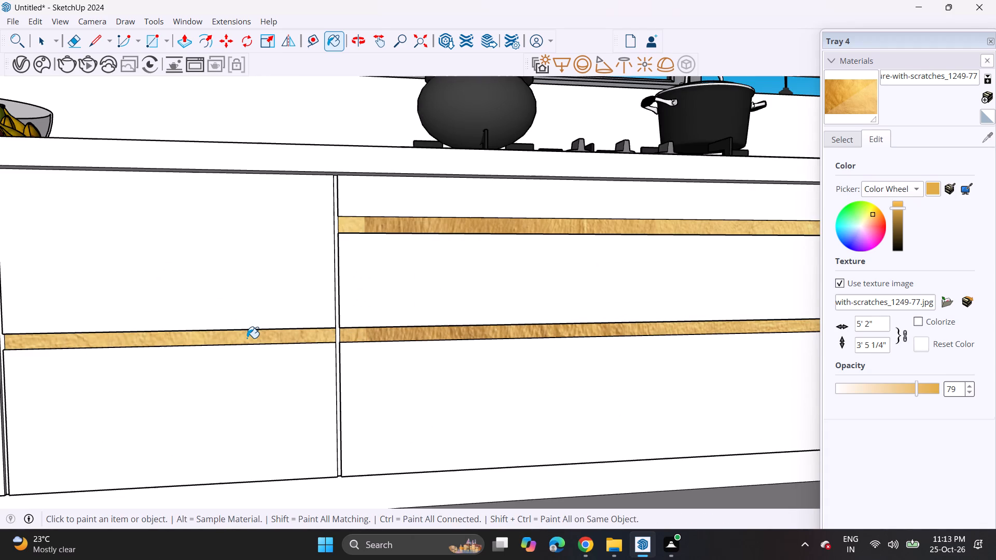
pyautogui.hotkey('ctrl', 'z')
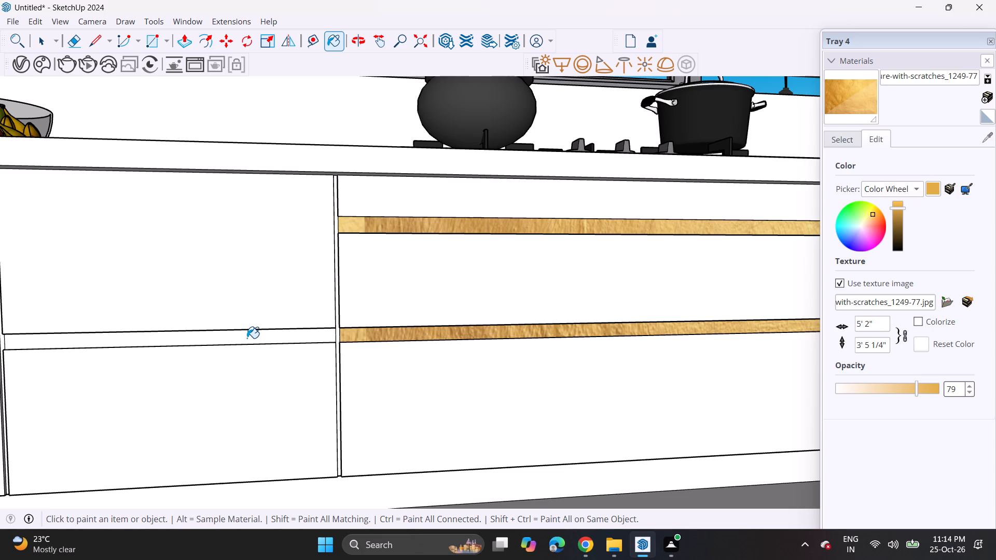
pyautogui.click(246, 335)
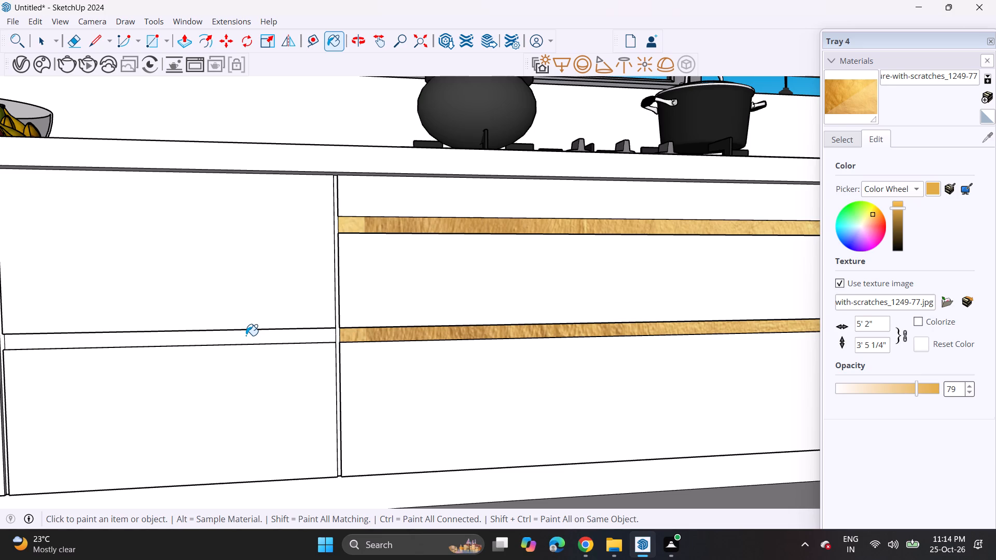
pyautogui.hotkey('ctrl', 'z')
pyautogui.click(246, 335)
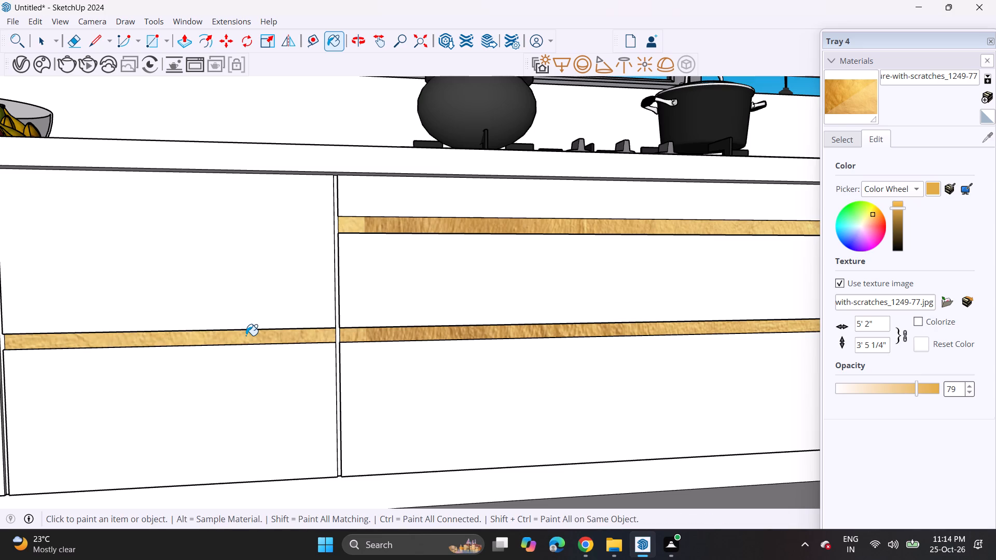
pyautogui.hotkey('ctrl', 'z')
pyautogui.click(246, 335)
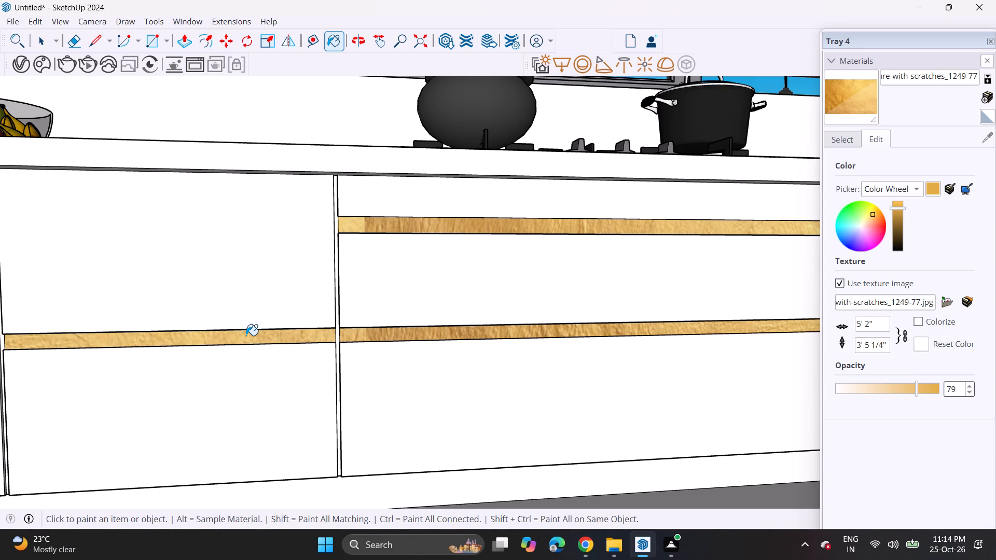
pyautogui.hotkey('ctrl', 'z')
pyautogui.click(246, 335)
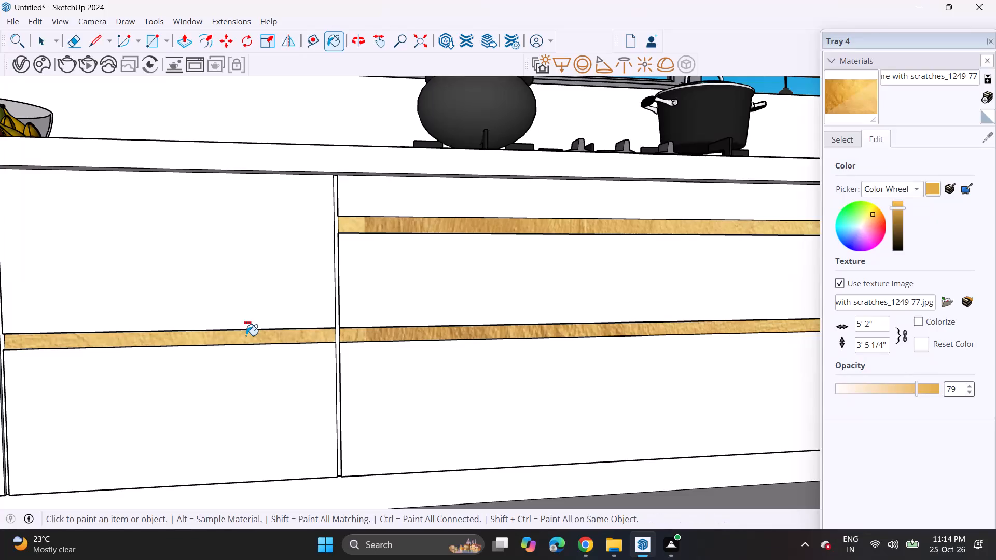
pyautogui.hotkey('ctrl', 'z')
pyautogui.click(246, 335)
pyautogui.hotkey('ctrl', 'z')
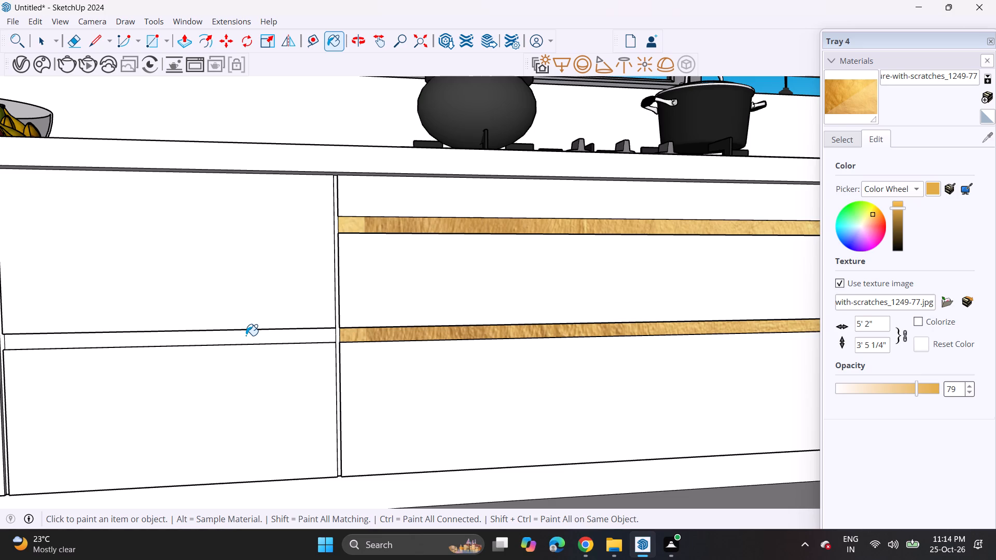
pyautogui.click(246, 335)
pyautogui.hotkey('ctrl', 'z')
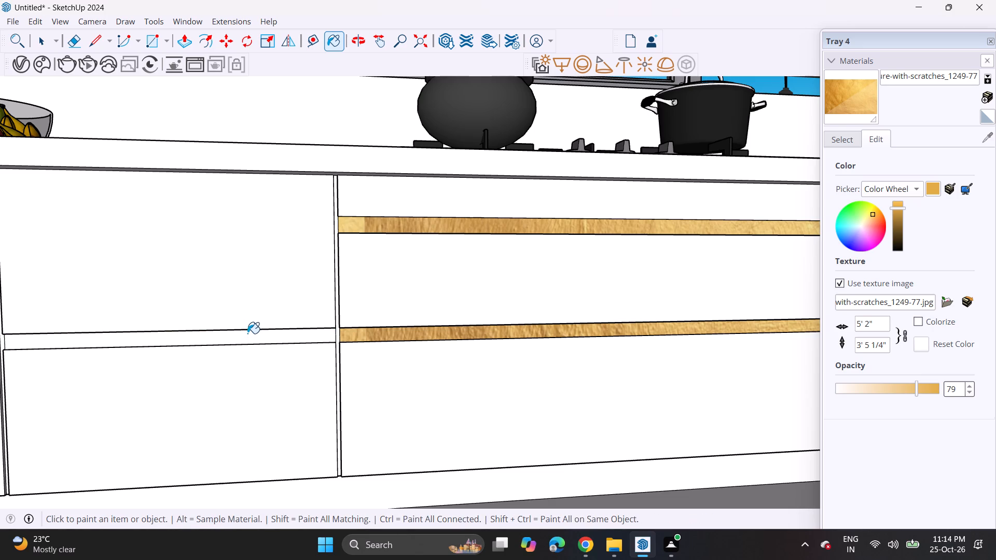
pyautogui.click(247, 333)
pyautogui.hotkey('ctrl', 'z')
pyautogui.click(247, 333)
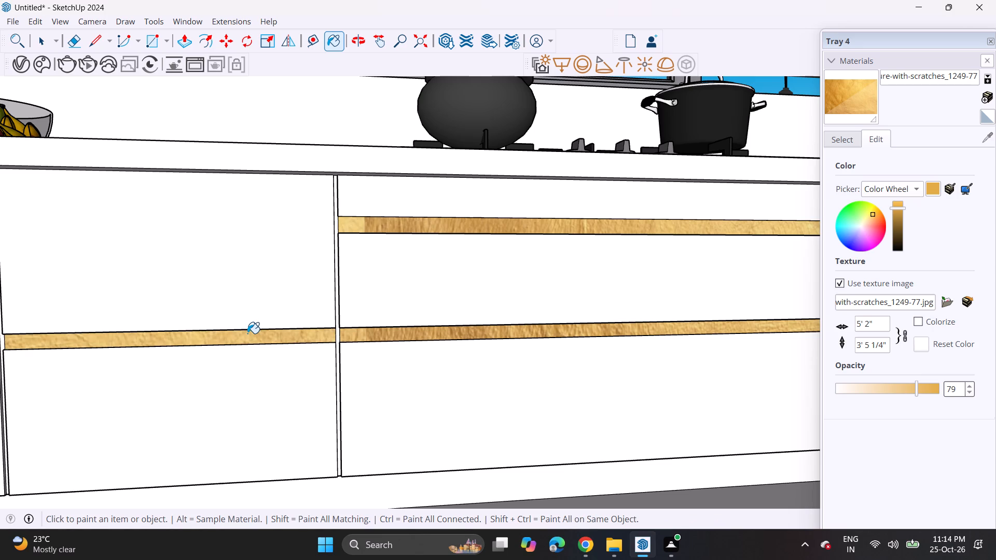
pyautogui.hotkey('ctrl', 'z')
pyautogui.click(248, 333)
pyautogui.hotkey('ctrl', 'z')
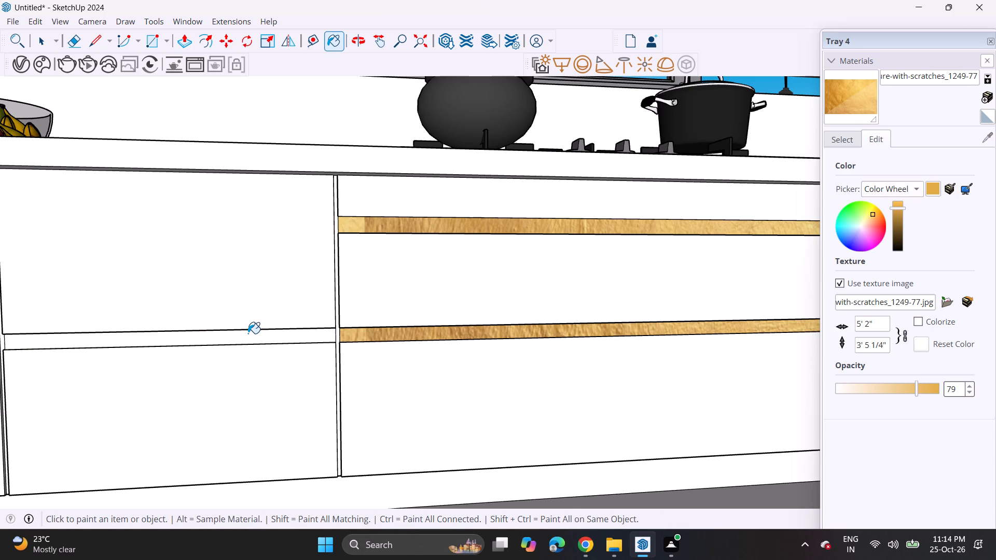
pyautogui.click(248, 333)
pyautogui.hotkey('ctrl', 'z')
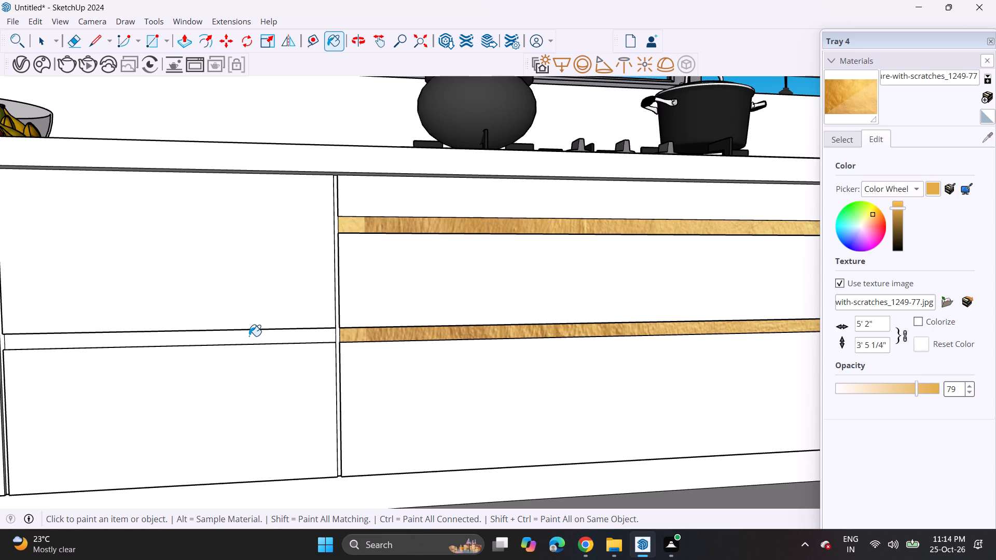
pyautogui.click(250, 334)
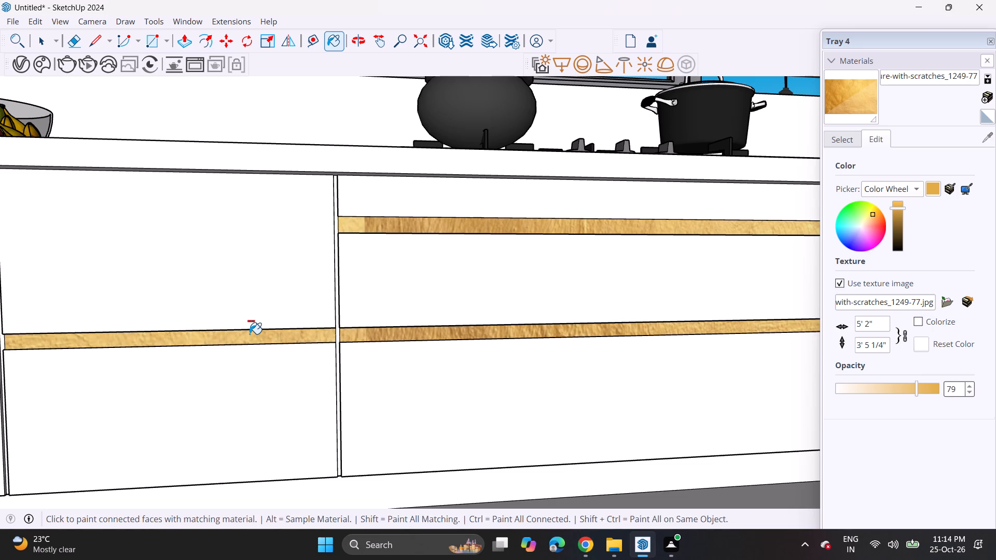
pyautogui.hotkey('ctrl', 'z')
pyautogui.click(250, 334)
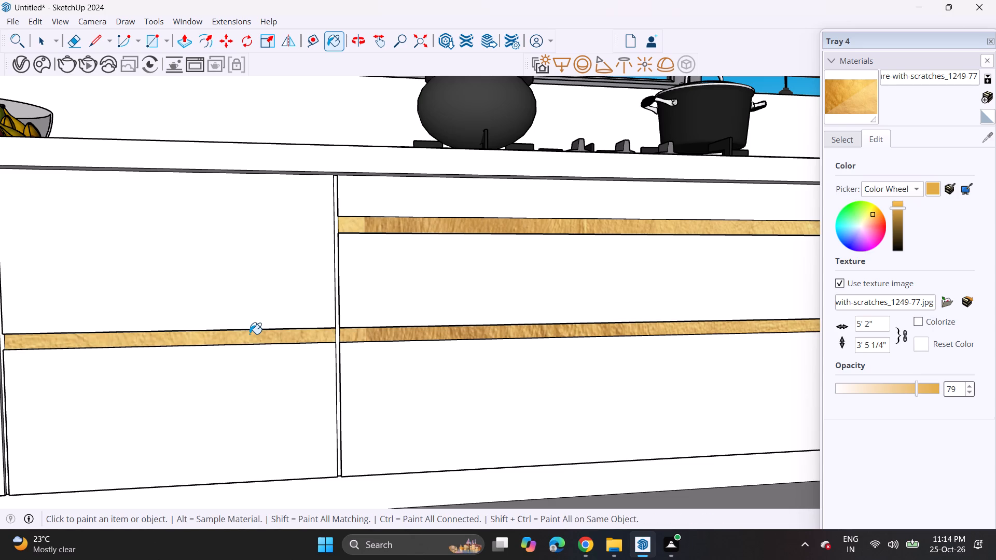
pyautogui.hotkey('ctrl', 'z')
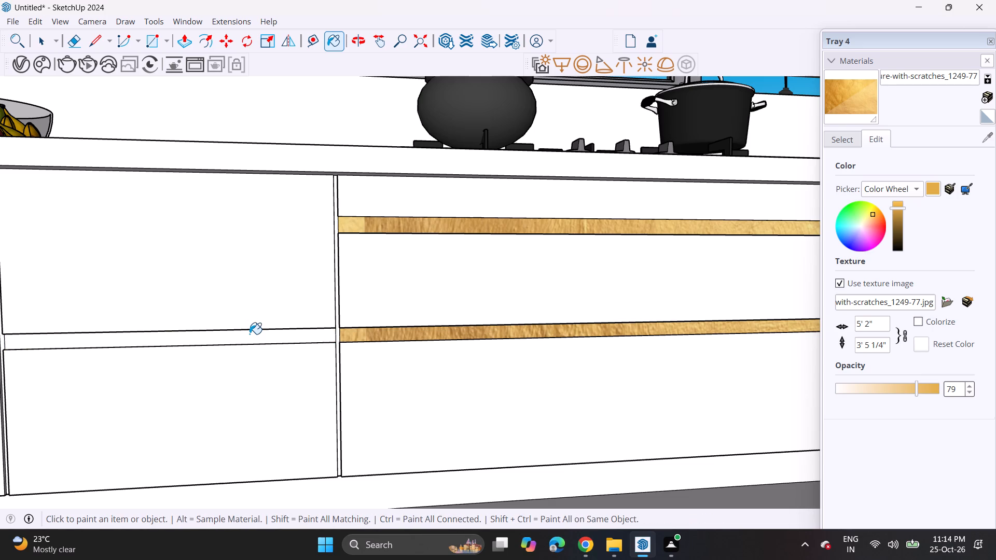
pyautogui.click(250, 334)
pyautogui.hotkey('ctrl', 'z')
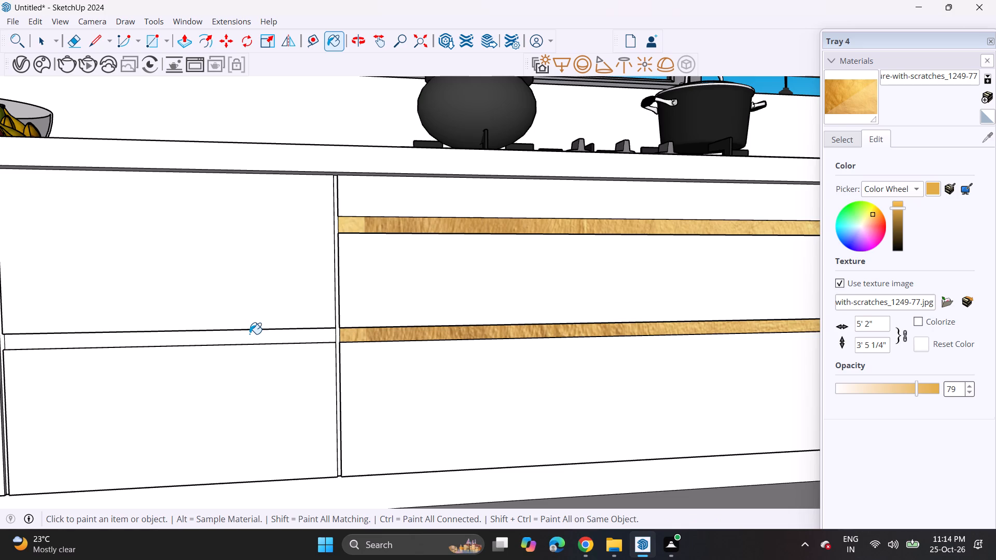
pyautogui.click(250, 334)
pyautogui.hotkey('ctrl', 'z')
# Paint the horizontal groove of the cabinet next to the hob drawers, on the fruit-bowl side, with the gold material.
pyautogui.scroll(-11, 250, 334)
pyautogui.scroll(-1, 294, 347)
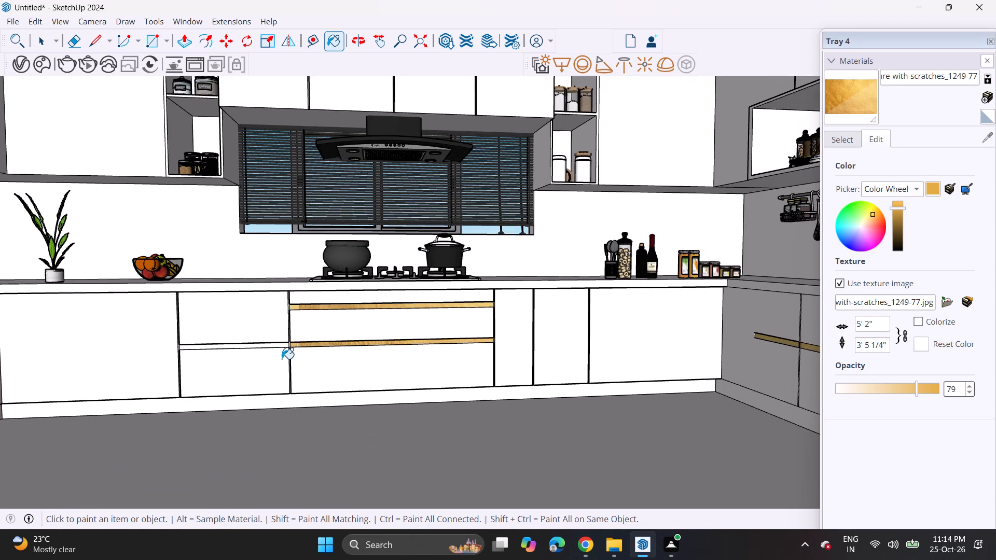
pyautogui.scroll(6, 281, 358)
pyautogui.click(285, 338)
pyautogui.scroll(-9, 293, 350)
pyautogui.scroll(-2, 368, 367)
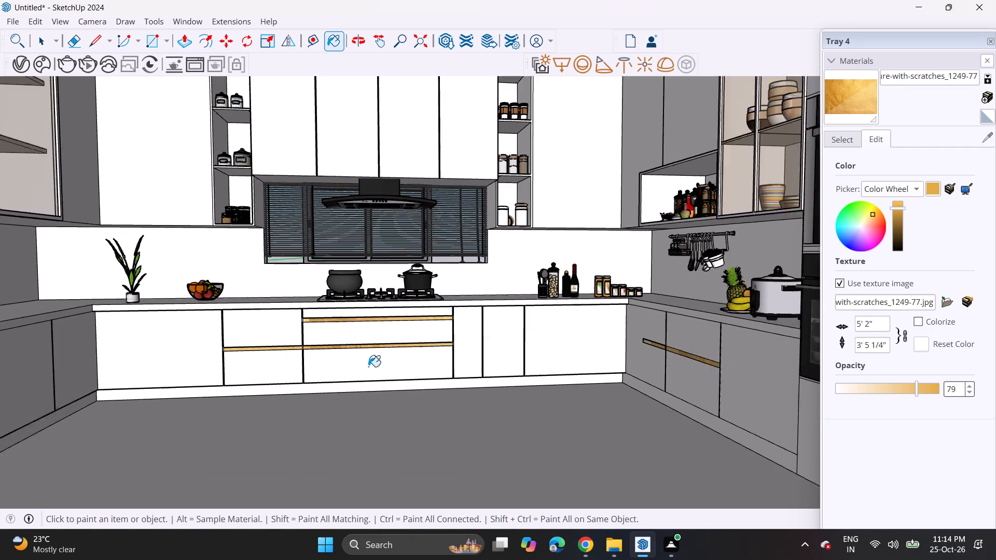
pyautogui.scroll(1, 368, 367)
pyautogui.scroll(-1, 368, 367)
pyautogui.moveTo(391, 372); pyautogui.dragTo(364, 372, button='middle')
pyautogui.scroll(1, 364, 372)
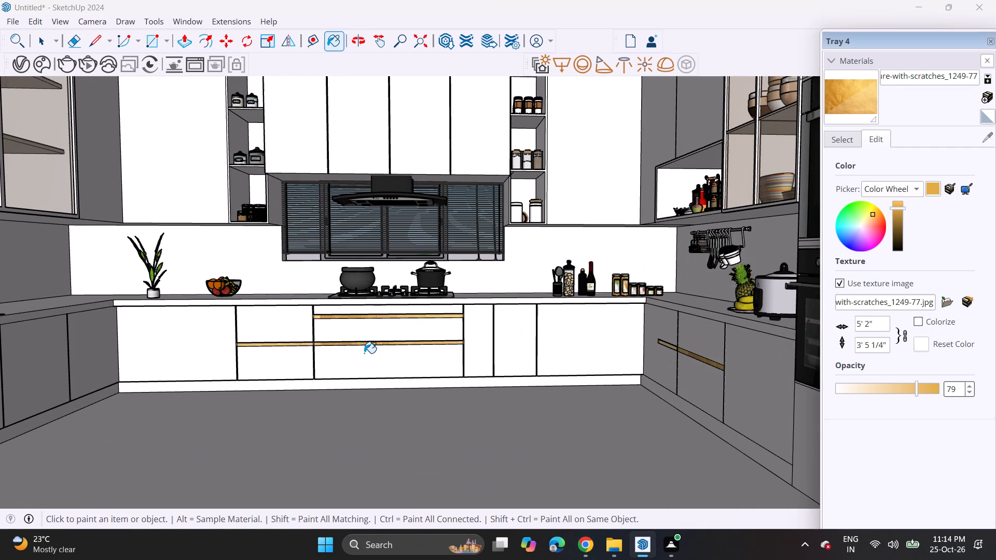
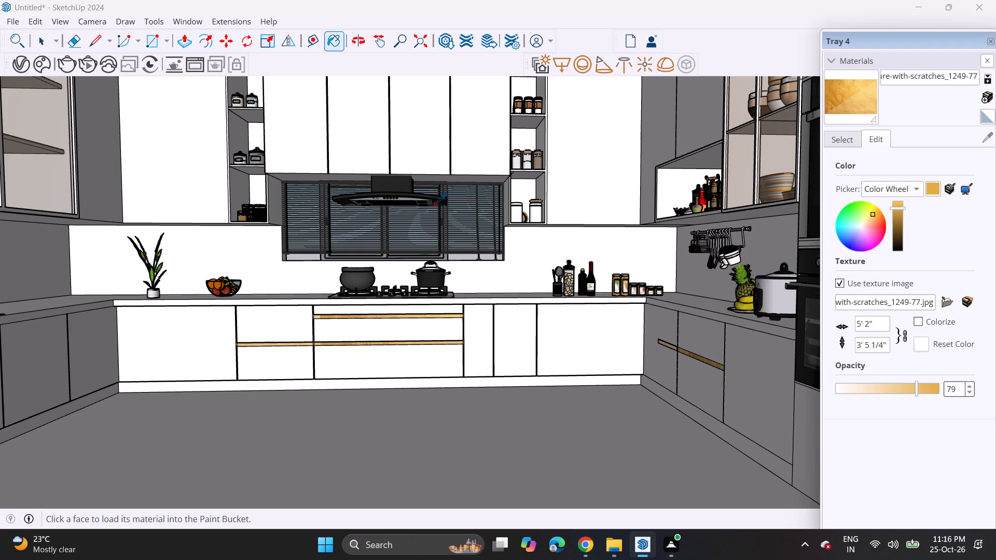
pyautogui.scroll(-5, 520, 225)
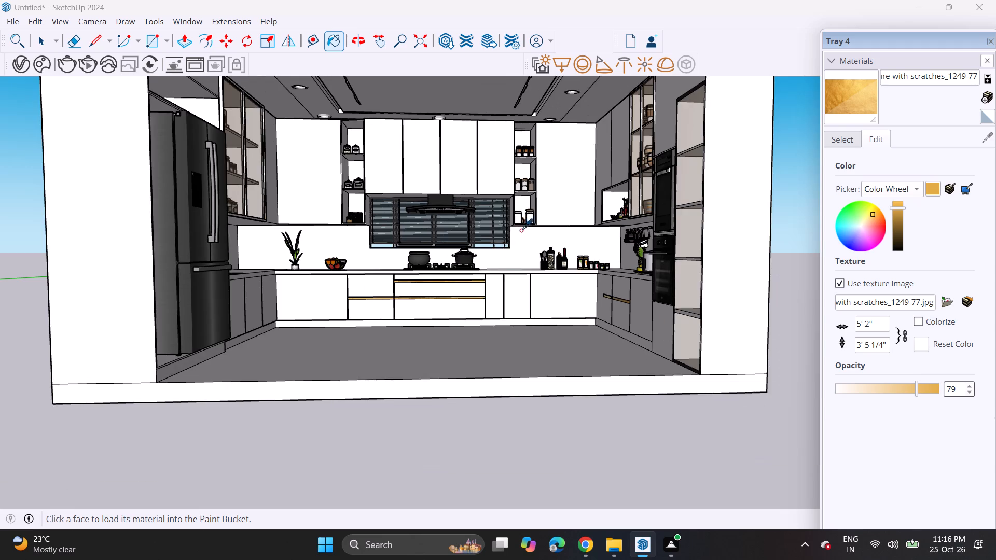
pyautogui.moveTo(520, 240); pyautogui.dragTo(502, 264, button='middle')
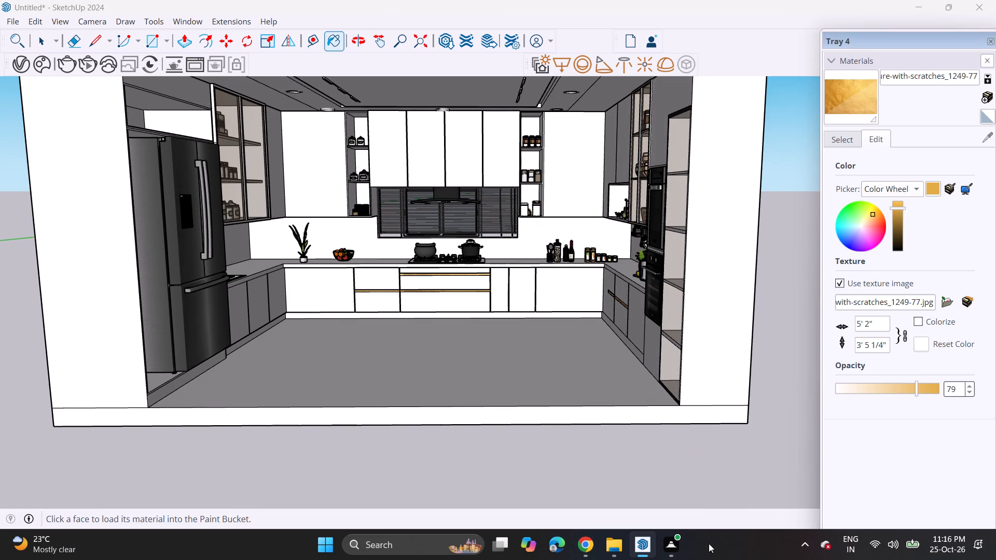
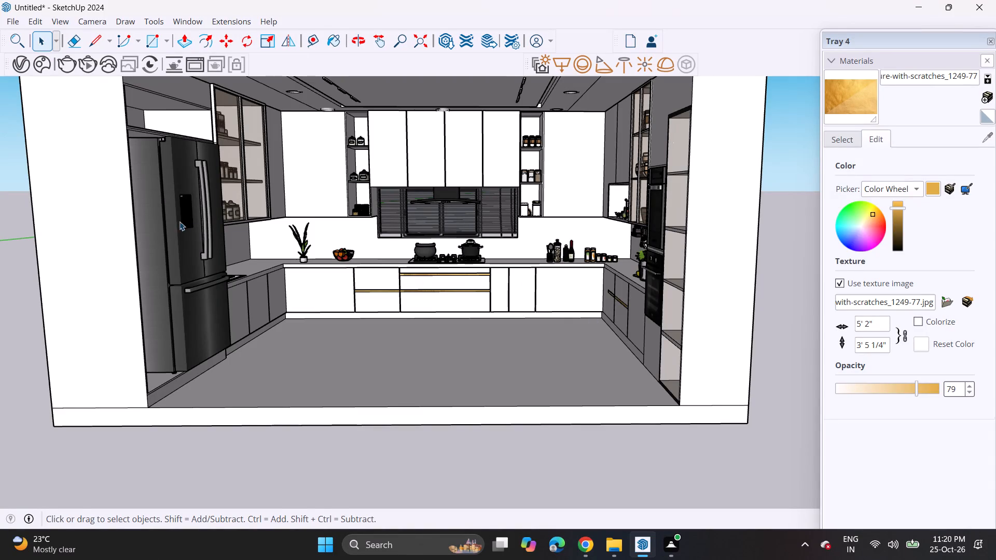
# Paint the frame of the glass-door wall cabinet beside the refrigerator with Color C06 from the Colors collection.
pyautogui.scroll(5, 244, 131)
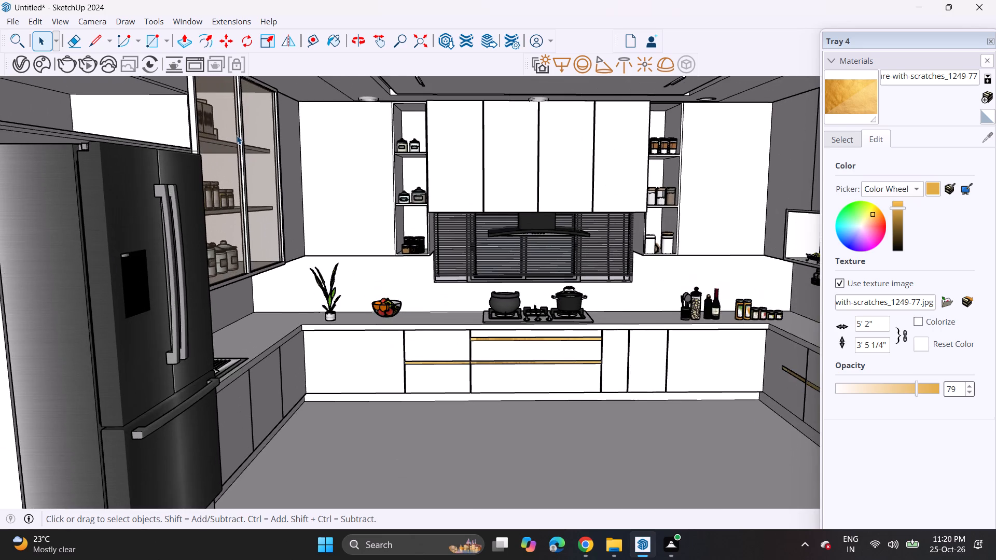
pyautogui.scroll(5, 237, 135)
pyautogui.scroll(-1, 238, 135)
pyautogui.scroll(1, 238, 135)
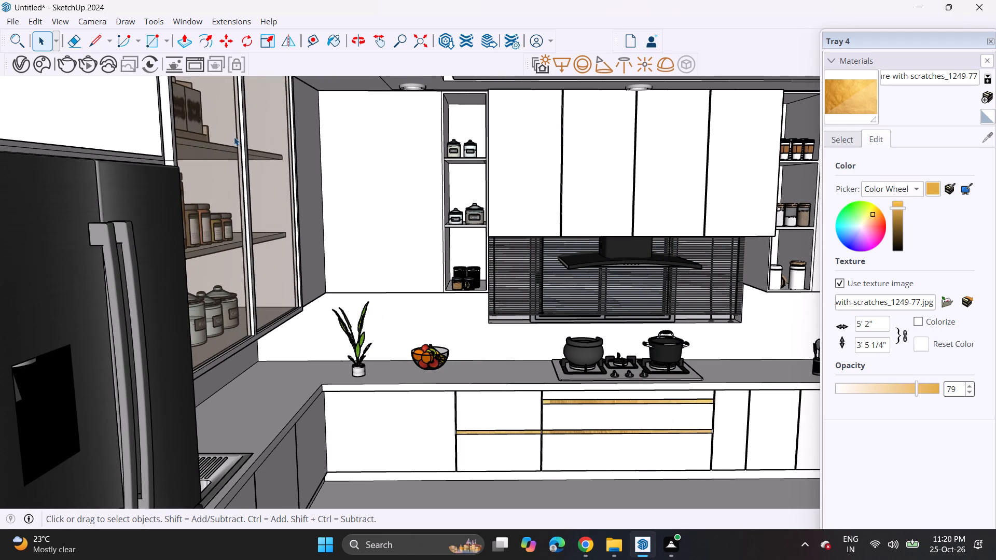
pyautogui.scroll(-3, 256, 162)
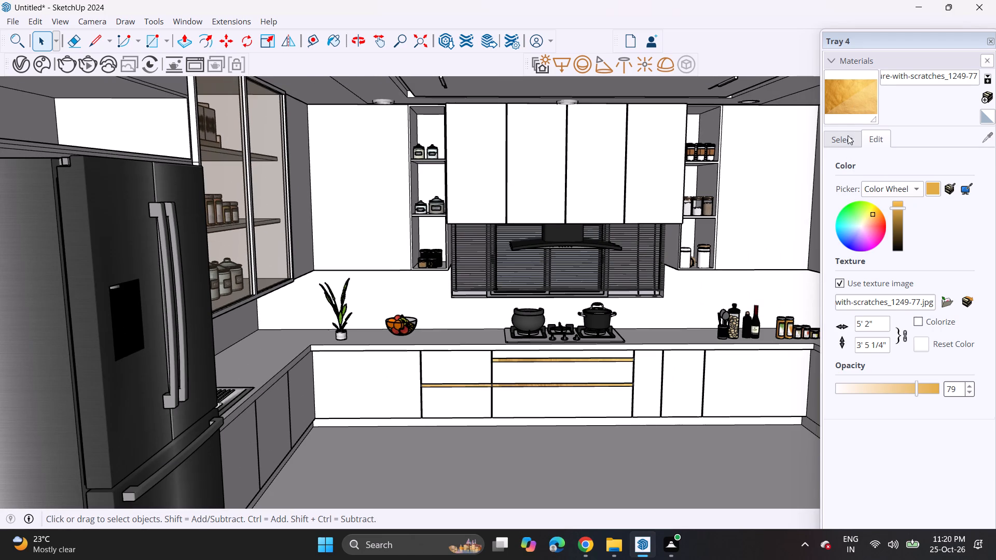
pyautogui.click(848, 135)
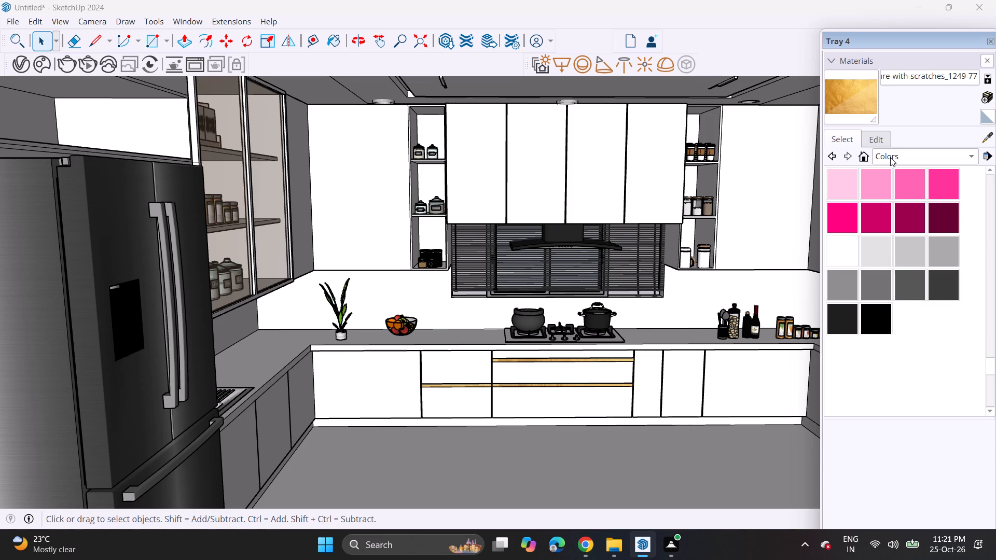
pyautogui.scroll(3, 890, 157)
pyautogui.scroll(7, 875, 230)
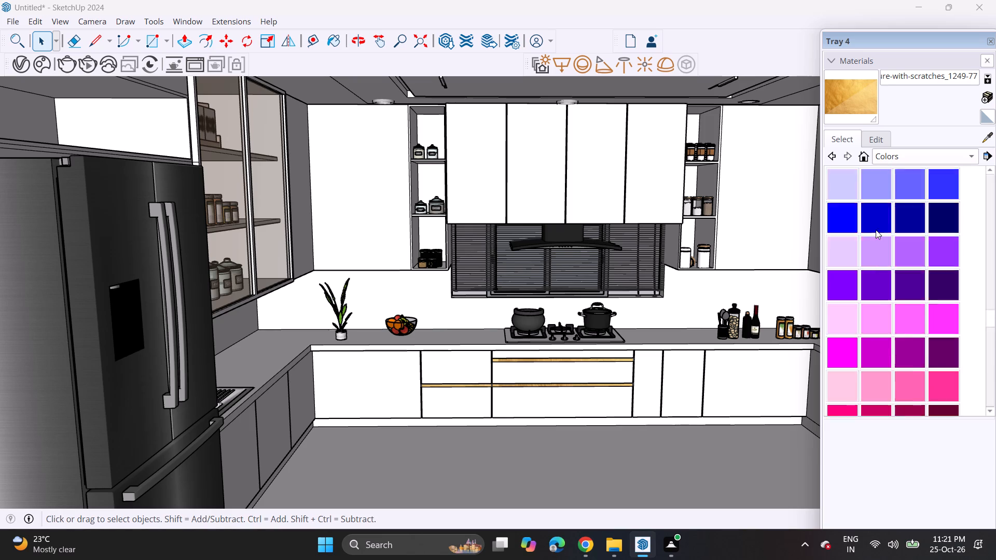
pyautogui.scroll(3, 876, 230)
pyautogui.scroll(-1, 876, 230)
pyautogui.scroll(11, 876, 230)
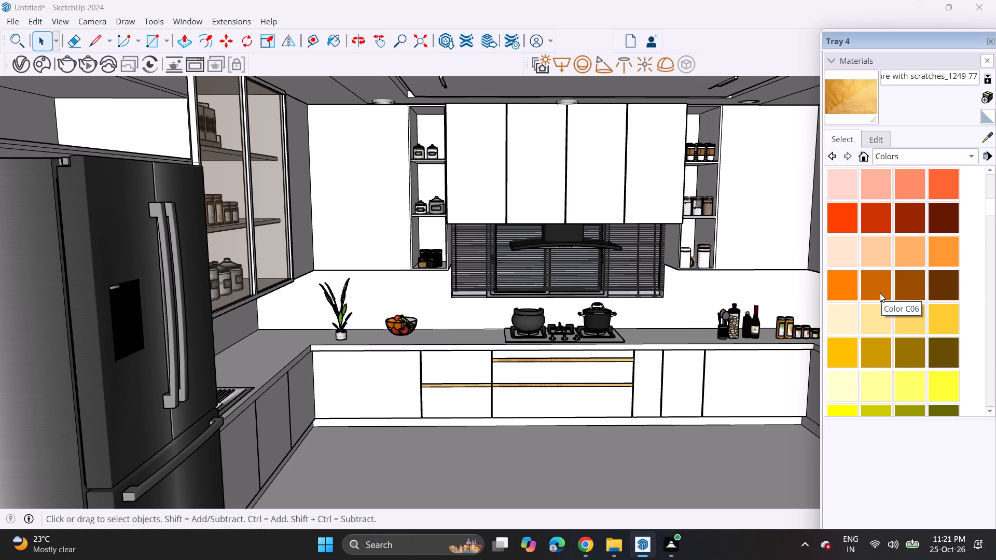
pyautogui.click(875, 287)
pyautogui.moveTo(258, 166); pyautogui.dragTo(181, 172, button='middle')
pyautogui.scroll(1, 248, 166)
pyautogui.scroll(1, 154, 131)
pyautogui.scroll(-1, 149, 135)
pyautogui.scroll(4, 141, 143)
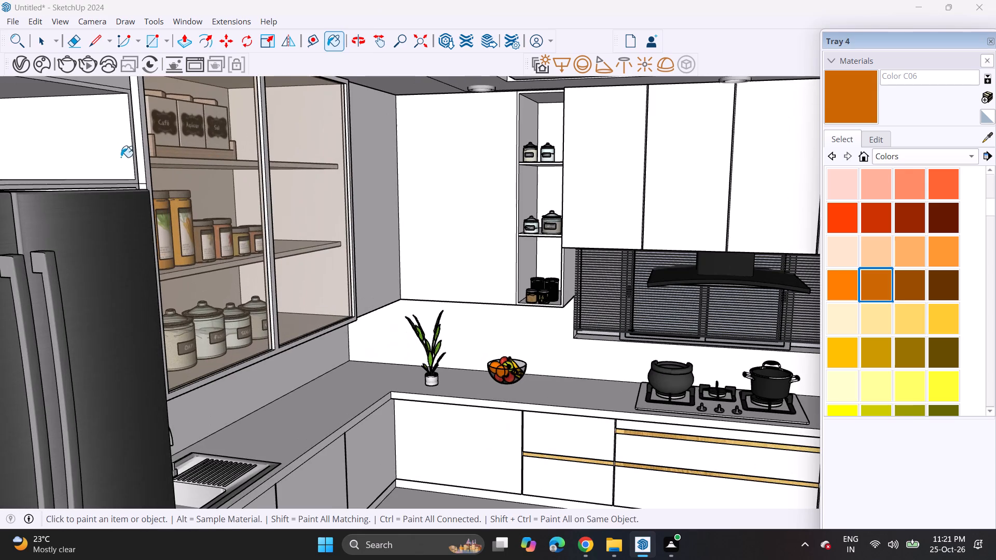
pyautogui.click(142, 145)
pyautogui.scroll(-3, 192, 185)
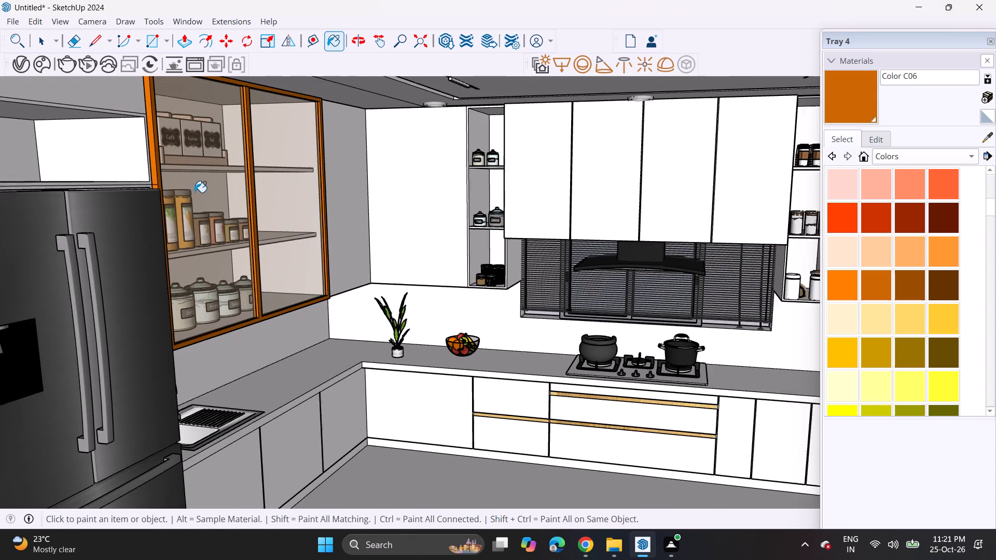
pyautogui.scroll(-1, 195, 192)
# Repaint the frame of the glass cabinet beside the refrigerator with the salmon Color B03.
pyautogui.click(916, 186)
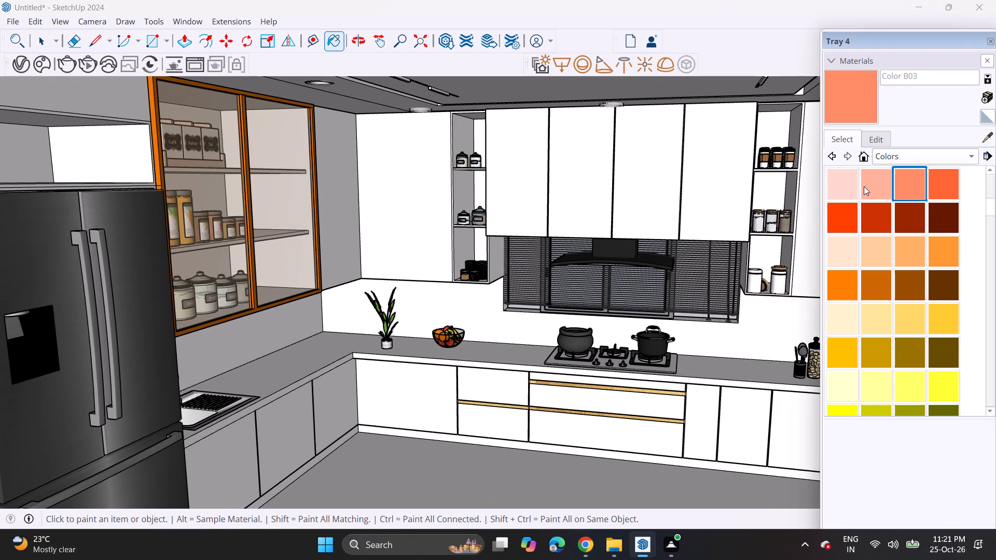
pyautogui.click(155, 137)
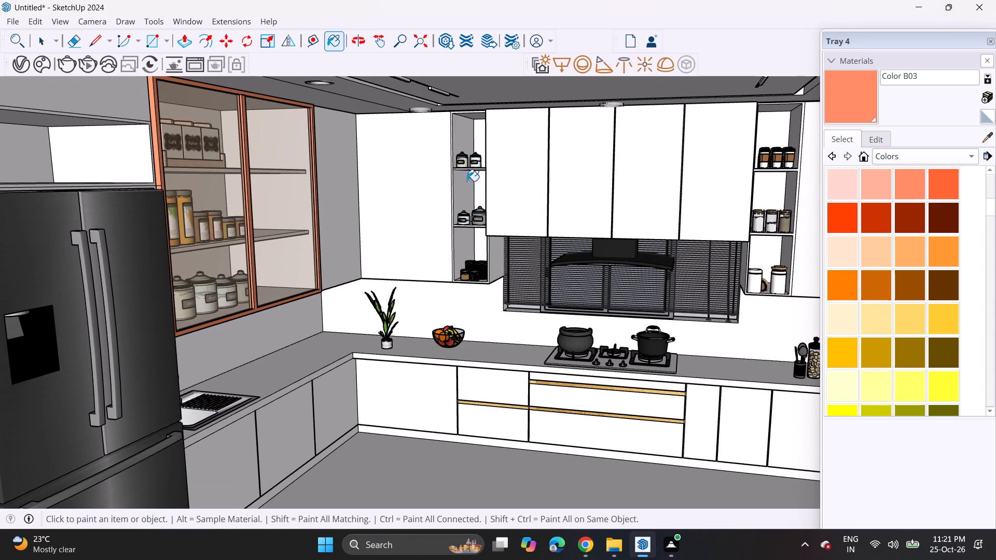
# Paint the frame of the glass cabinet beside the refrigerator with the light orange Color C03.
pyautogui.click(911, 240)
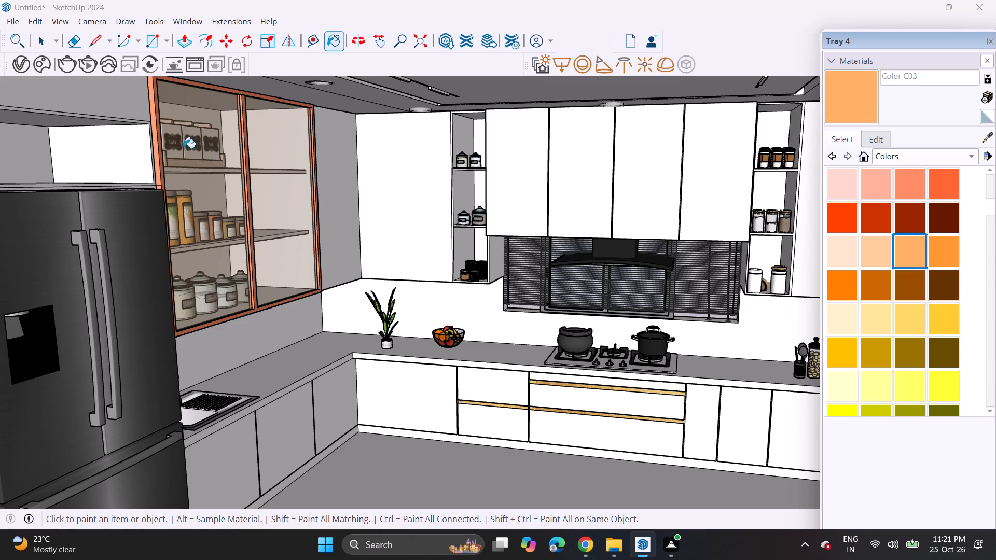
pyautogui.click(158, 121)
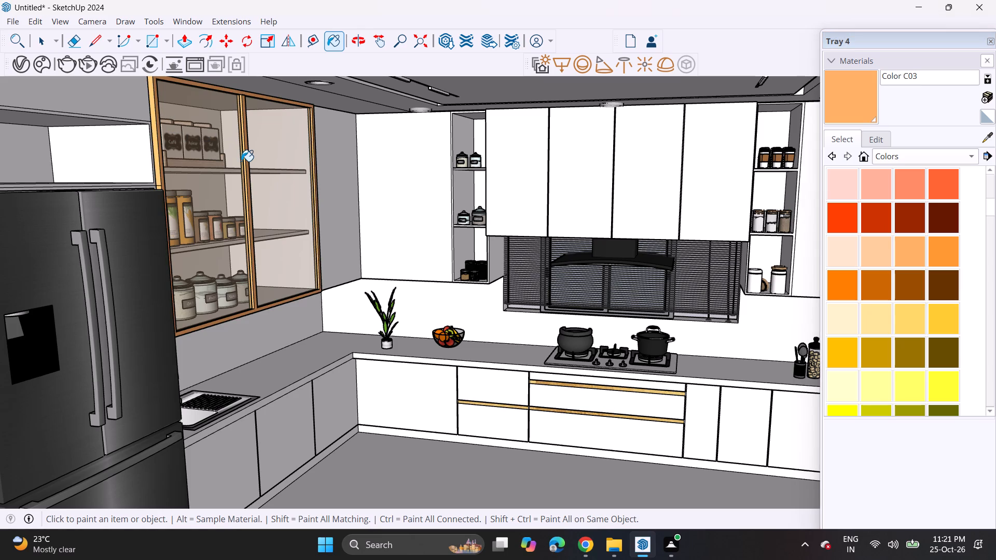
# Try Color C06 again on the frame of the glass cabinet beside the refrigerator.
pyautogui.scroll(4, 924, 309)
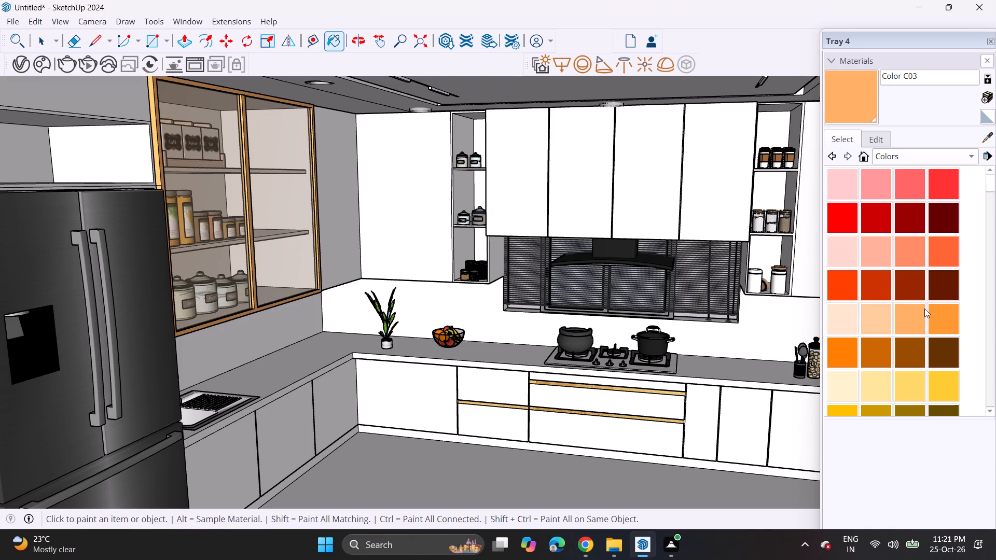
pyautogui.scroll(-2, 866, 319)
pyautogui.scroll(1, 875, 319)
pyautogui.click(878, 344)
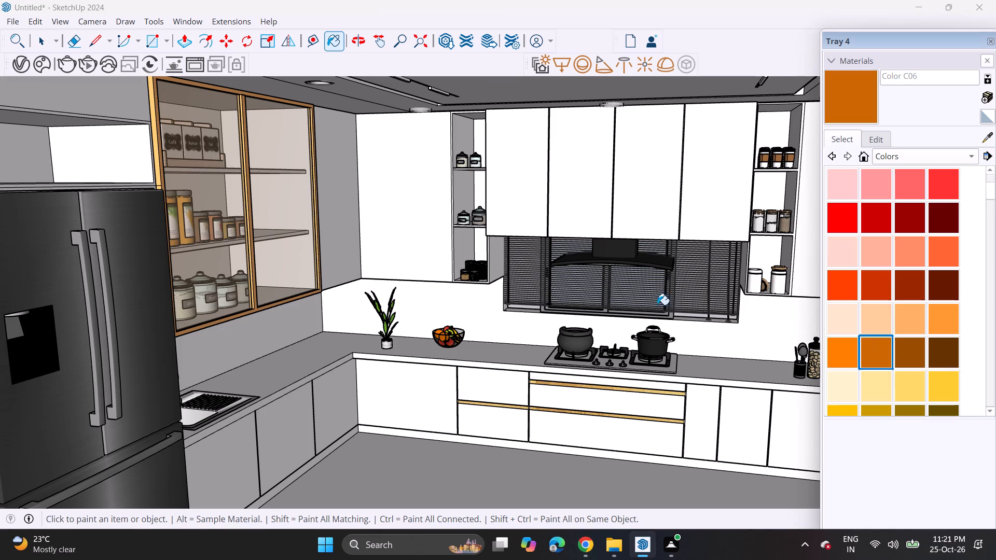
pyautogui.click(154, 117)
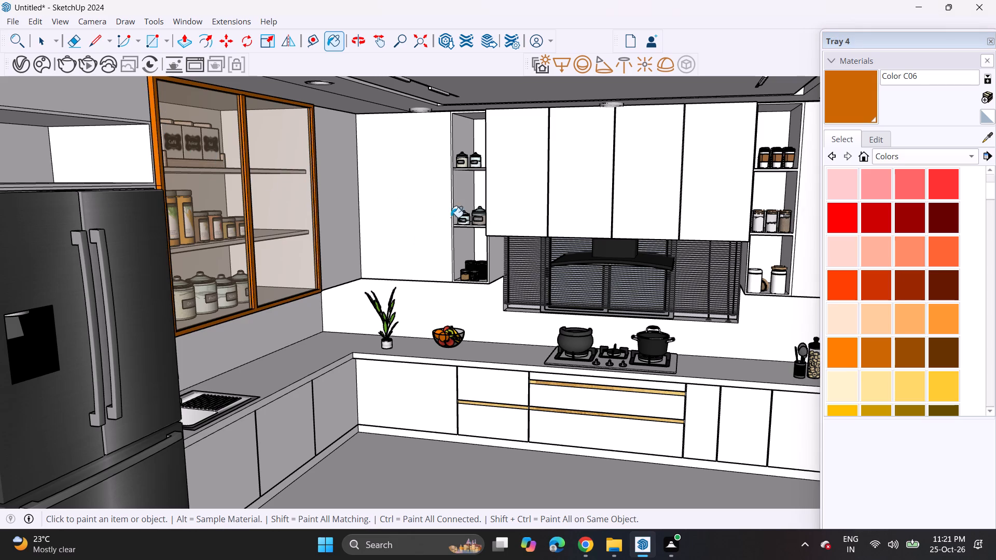
# Apply Color C03 to the frame of the glass cabinet beside the refrigerator.
pyautogui.click(907, 323)
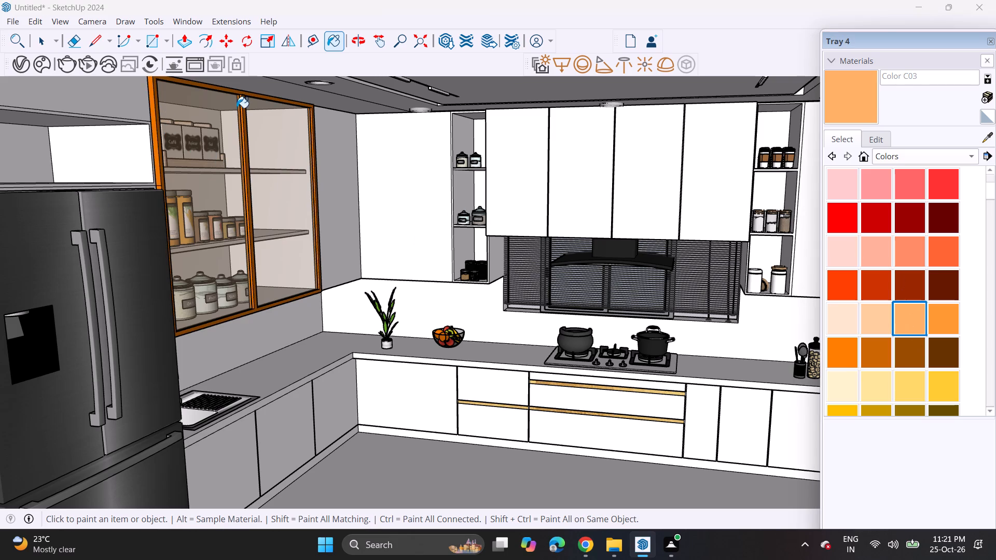
pyautogui.click(151, 119)
pyautogui.click(154, 124)
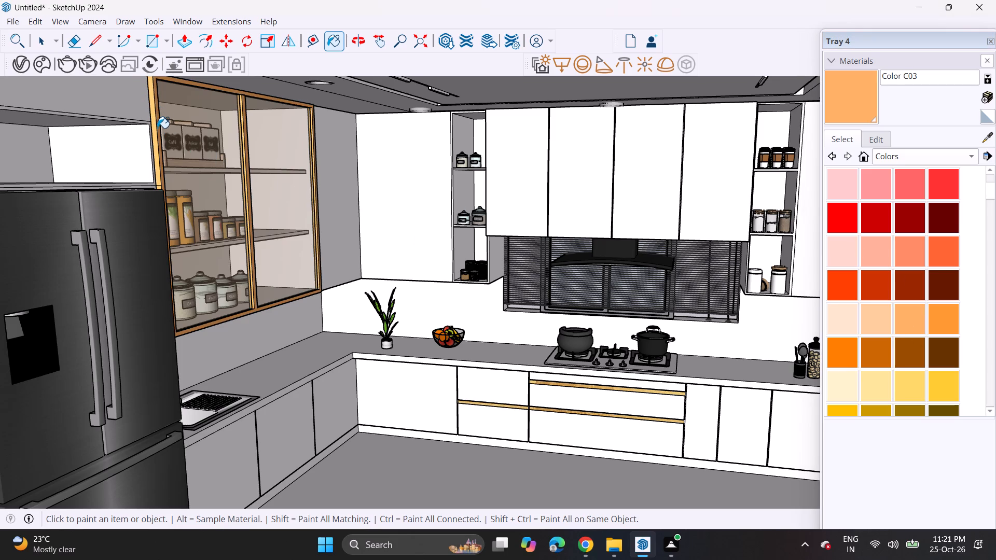
# Darken Color C03 to a medium brown by lowering its brightness.
pyautogui.click(872, 136)
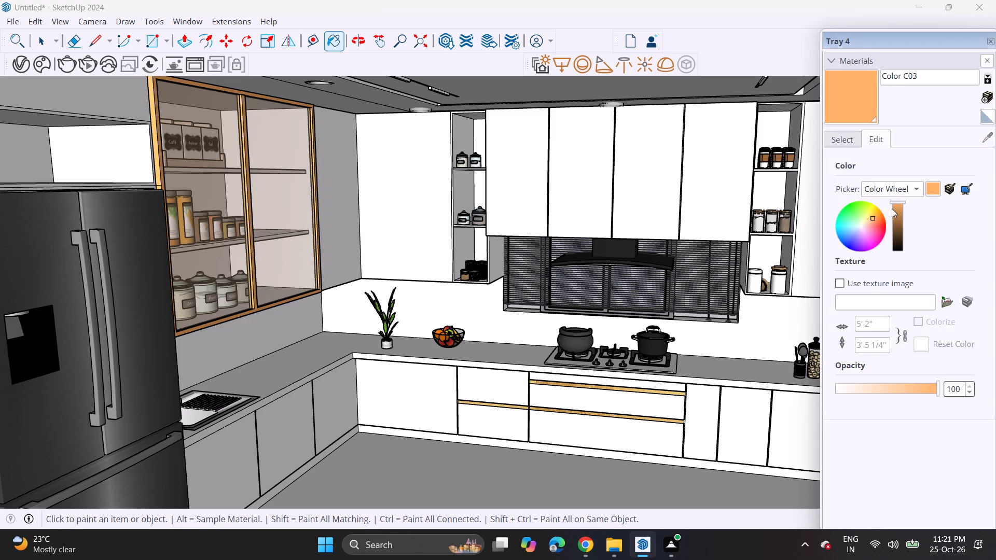
pyautogui.click(894, 211)
pyautogui.click(896, 213)
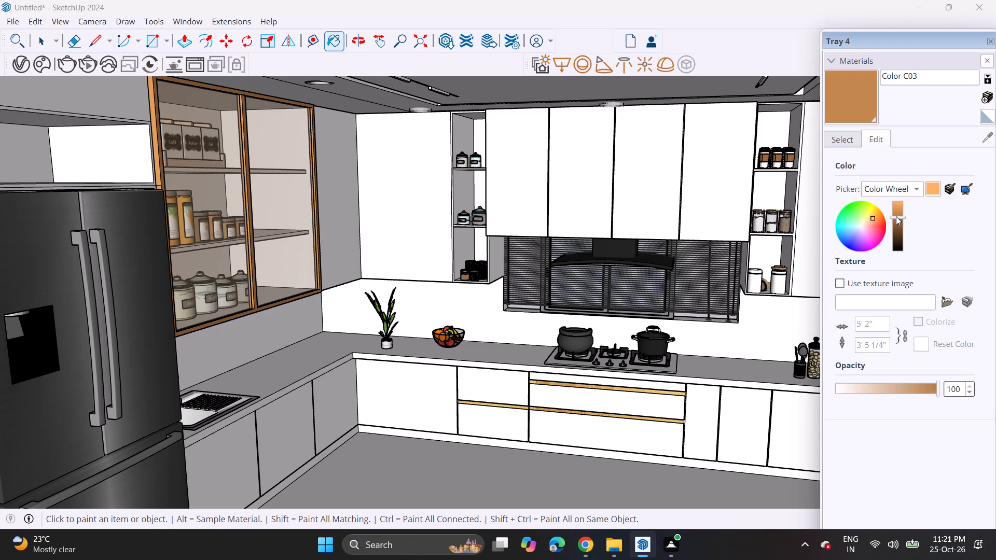
pyautogui.click(896, 216)
pyautogui.click(899, 223)
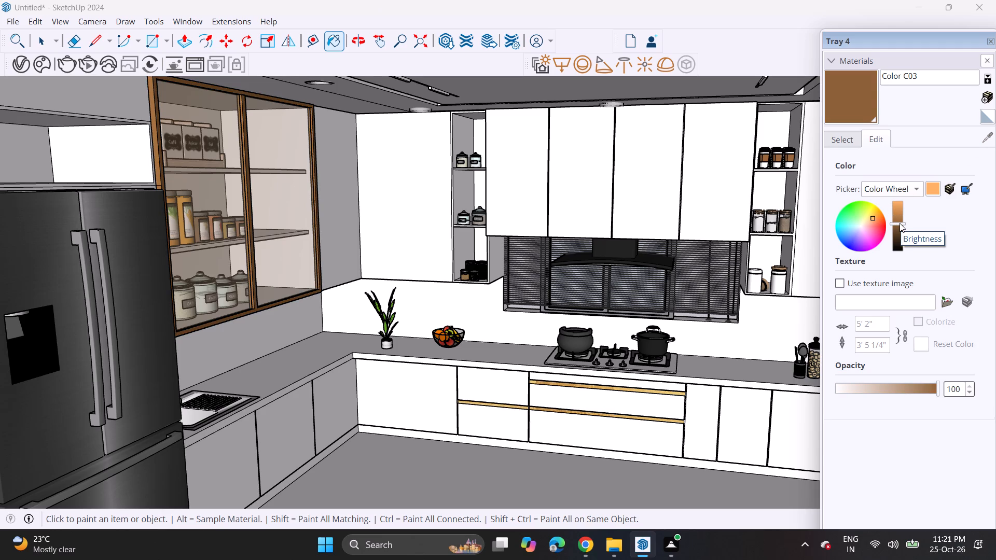
# Paint the frame of the glass cabinet next to the built-in ovens with the brown Color C03.
pyautogui.moveTo(638, 244); pyautogui.dragTo(780, 211, button='middle')
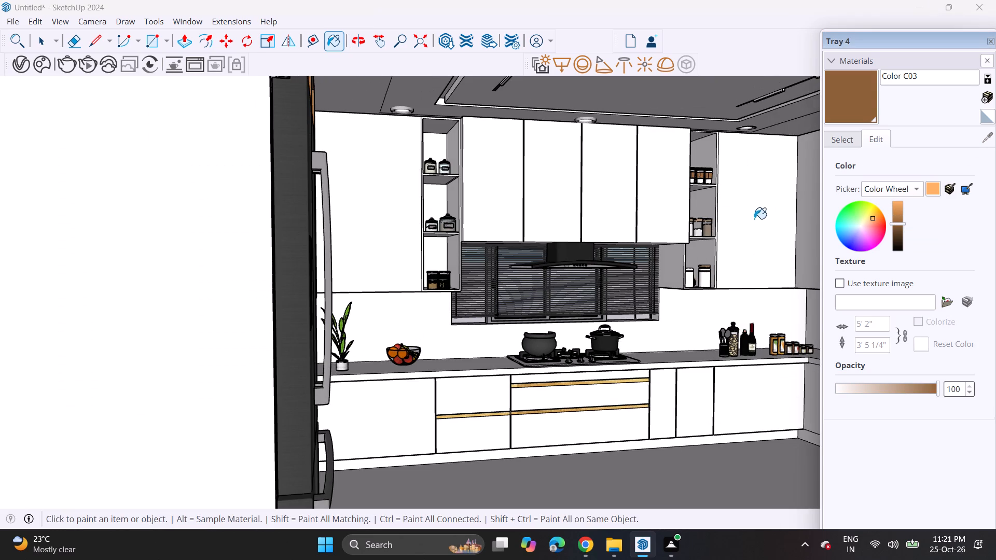
pyautogui.moveTo(741, 224); pyautogui.dragTo(400, 234, button='middle')
pyautogui.moveTo(444, 229); pyautogui.dragTo(536, 229, button='middle')
pyautogui.scroll(6, 579, 226)
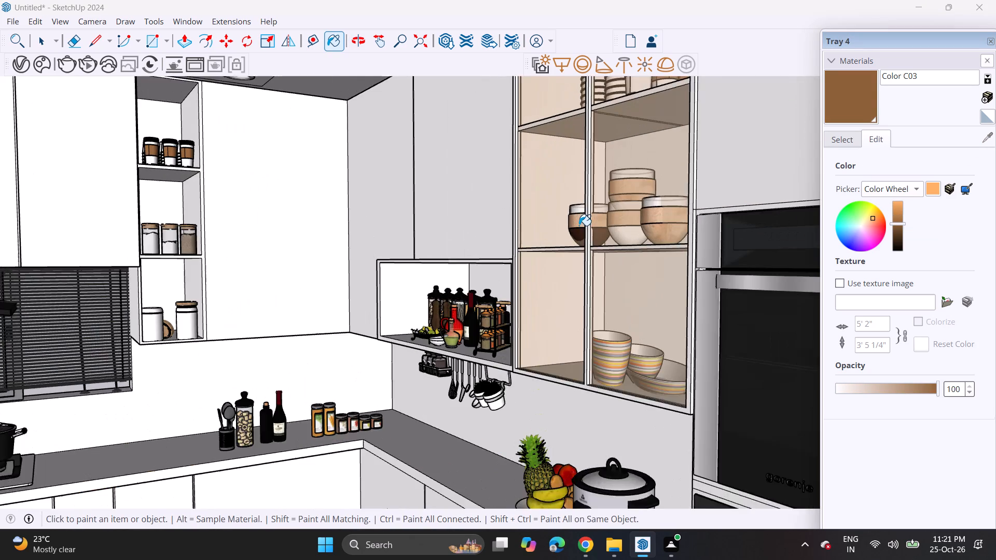
pyautogui.scroll(1, 579, 226)
pyautogui.click(589, 228)
pyautogui.scroll(-6, 589, 228)
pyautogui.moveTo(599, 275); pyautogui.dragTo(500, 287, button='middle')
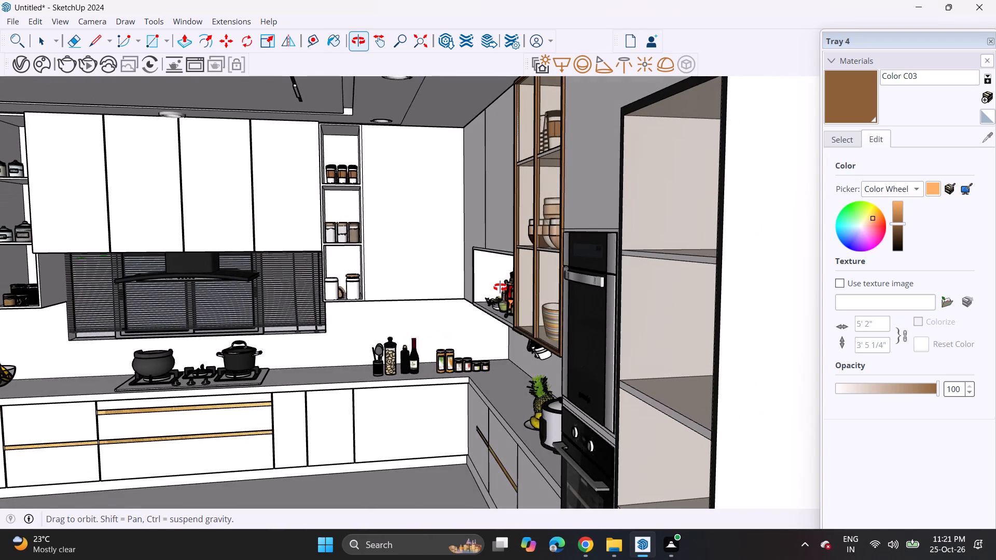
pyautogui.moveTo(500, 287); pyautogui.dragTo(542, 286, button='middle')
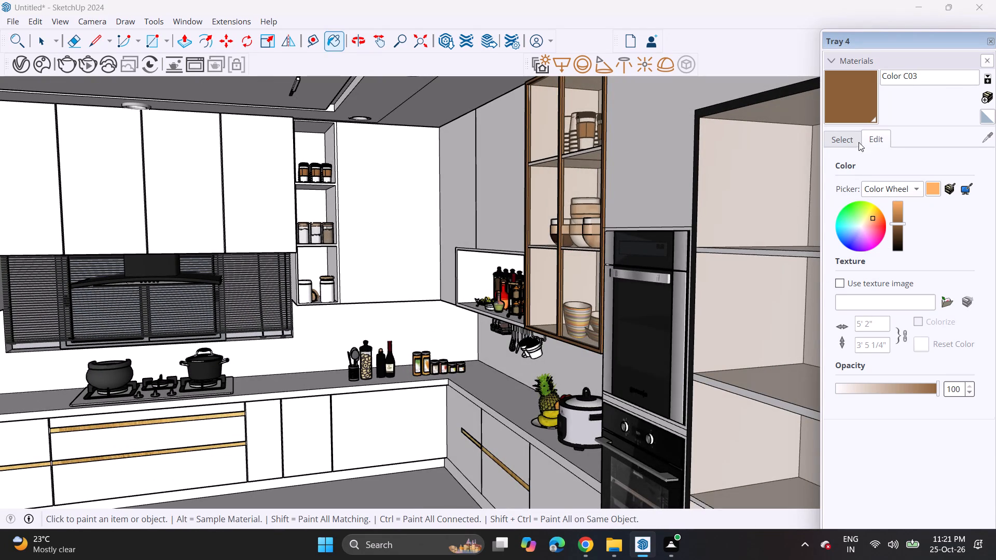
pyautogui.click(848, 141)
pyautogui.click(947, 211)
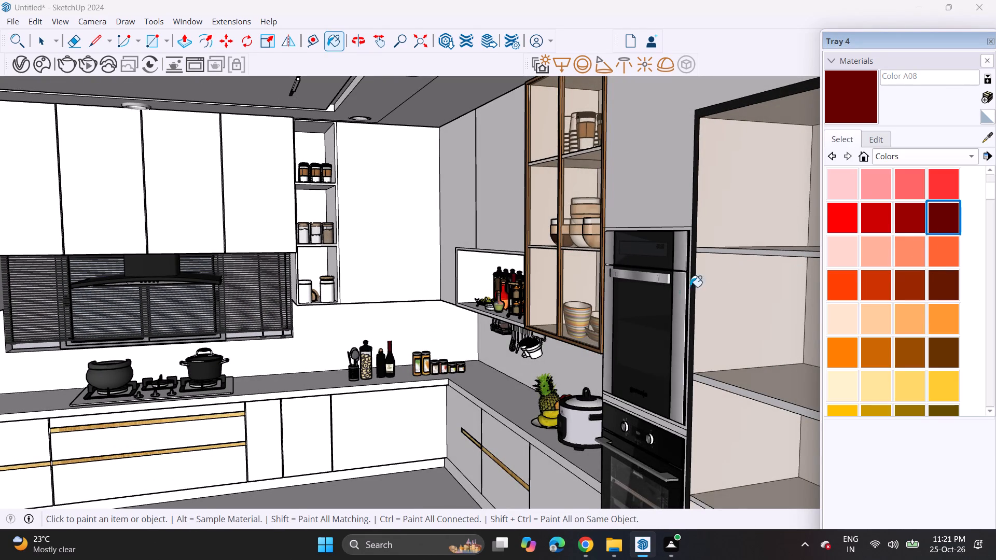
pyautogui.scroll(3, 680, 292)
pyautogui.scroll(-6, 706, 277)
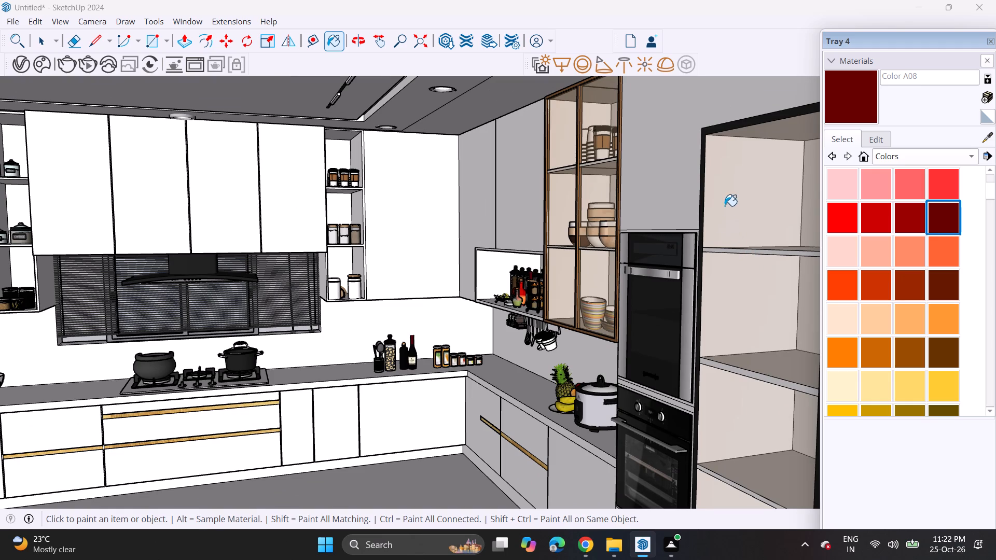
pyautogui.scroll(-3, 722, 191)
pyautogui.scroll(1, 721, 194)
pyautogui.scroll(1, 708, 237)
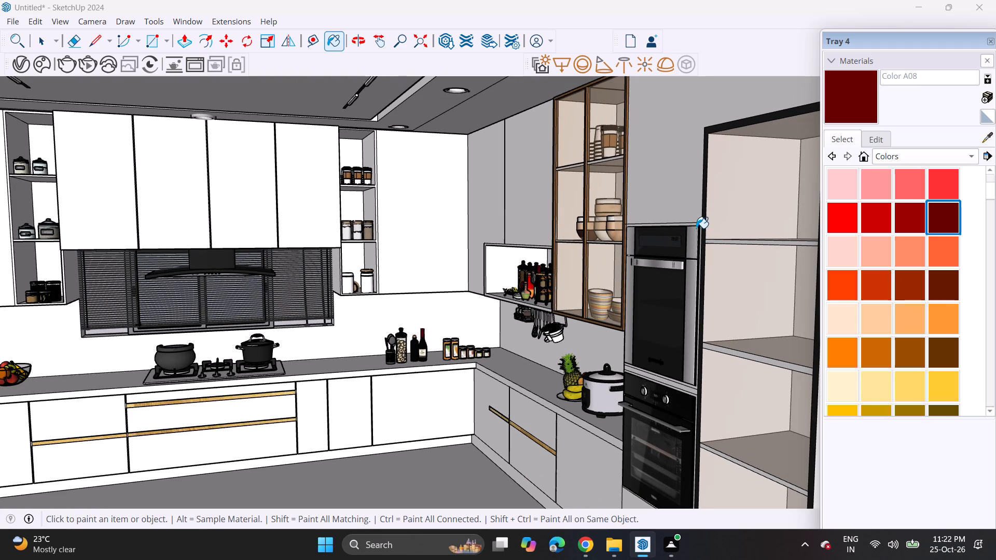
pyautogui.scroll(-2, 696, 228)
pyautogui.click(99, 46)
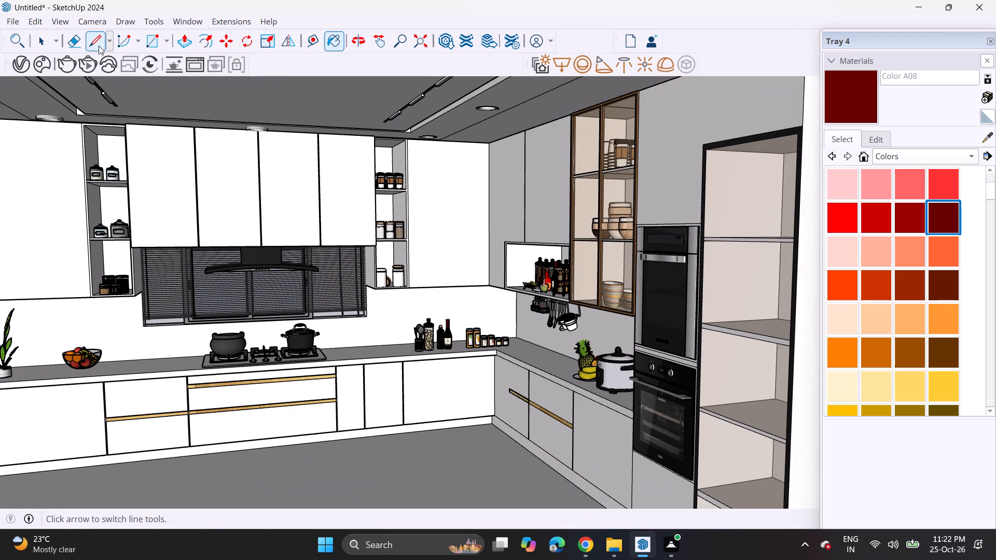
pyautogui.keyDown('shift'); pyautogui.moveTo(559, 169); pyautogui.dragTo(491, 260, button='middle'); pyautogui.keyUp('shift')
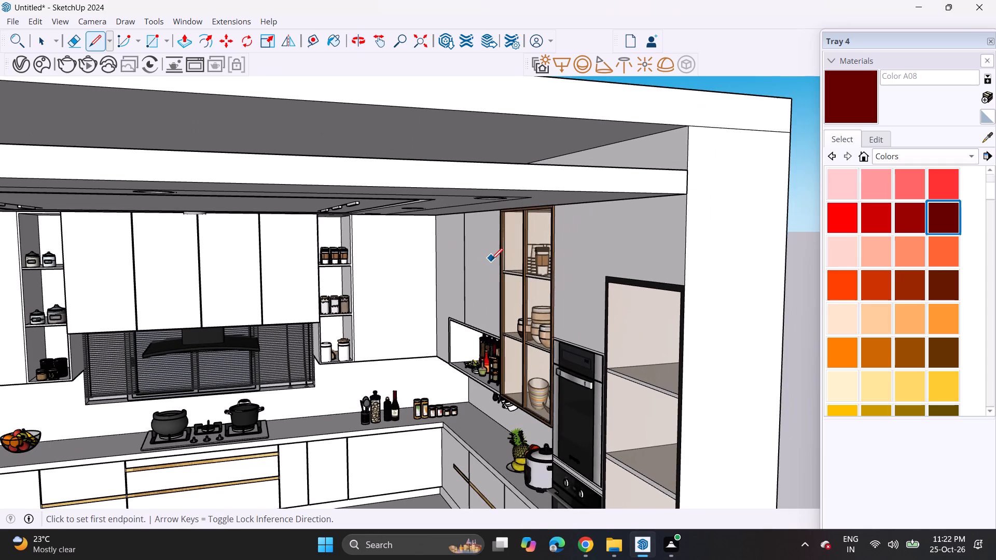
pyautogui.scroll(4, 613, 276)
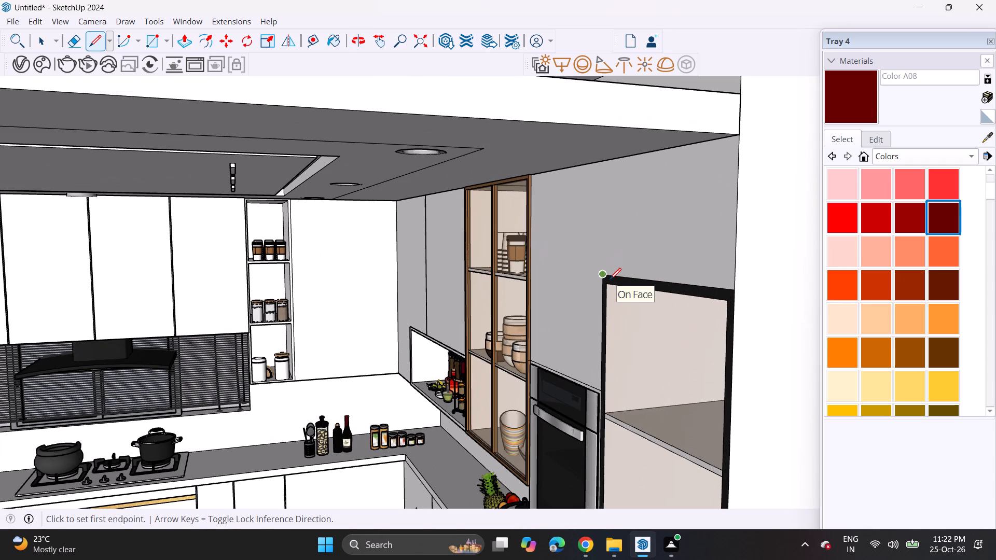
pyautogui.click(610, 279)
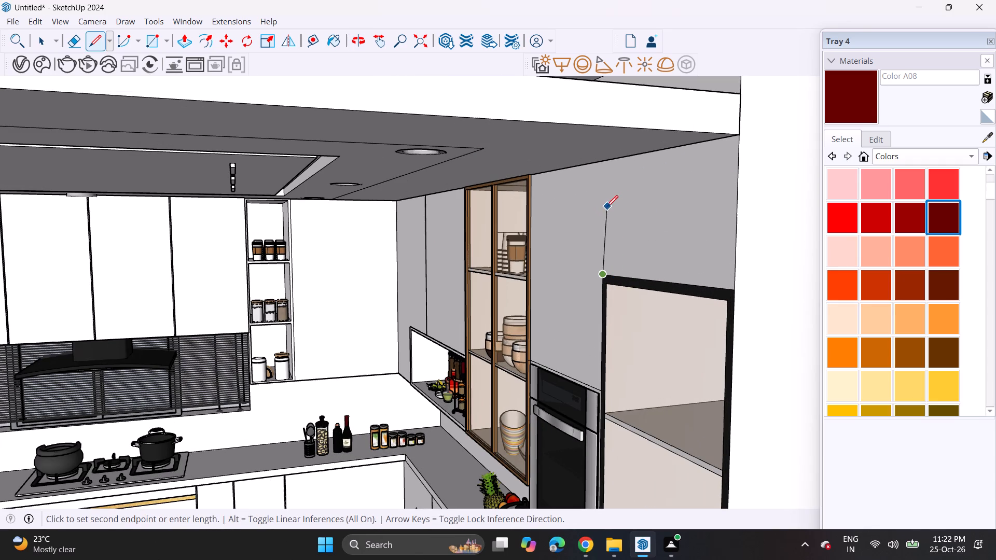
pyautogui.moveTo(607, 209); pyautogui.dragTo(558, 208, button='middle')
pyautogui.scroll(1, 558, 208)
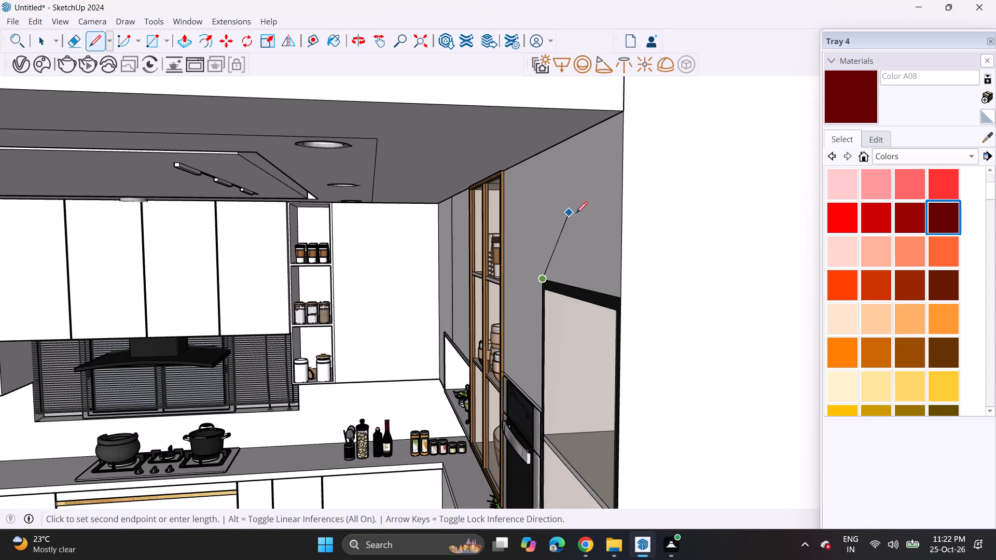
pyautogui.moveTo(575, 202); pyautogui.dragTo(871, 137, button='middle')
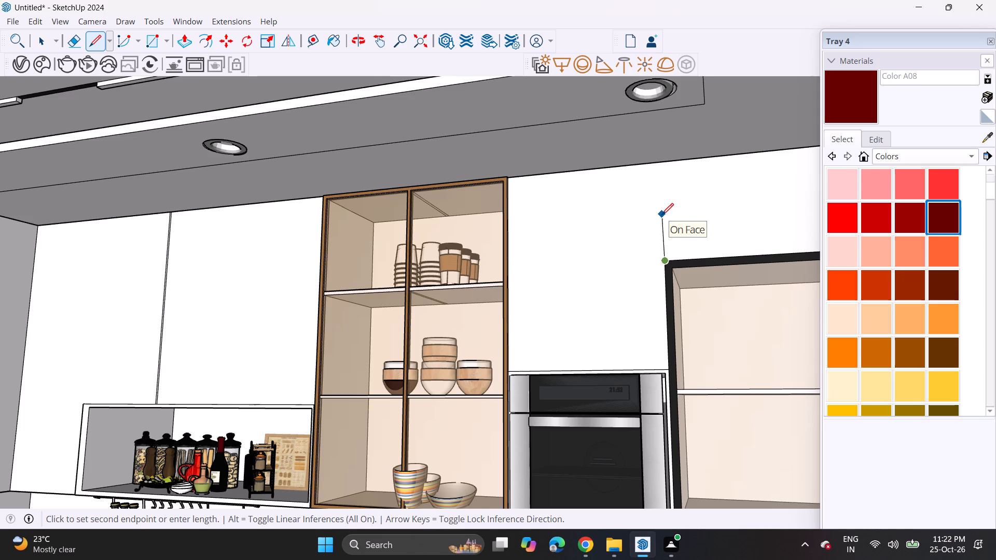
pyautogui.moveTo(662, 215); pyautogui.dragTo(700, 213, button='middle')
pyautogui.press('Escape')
# Draw a vertical line on the wall face down to the upper corner of the dark-framed tall shelf unit beside the ovens.
pyautogui.scroll(4, 666, 228)
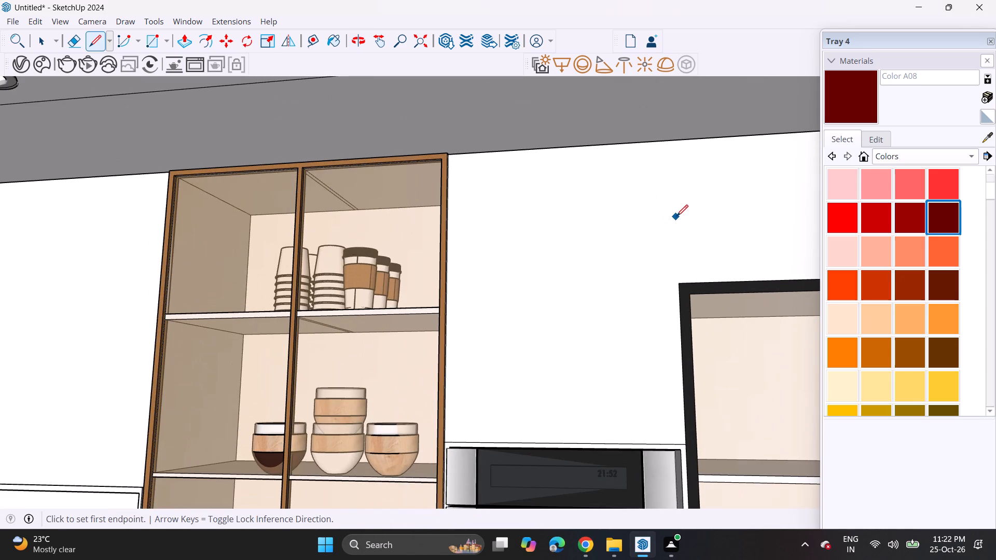
pyautogui.click(676, 211)
pyautogui.moveTo(691, 272); pyautogui.dragTo(866, 277, button='middle')
pyautogui.scroll(3, 700, 294)
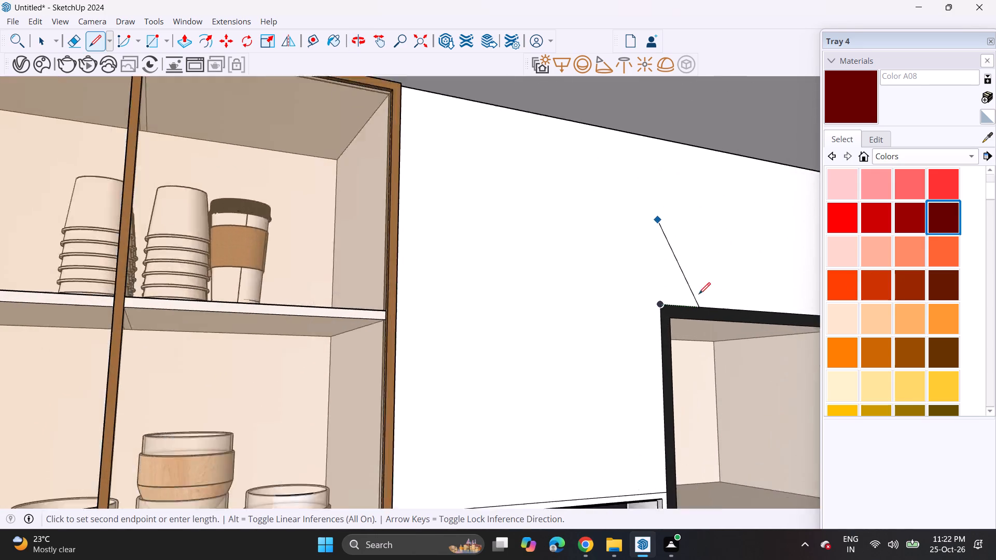
pyautogui.scroll(3, 699, 294)
pyautogui.scroll(7, 655, 306)
pyautogui.moveTo(632, 314); pyautogui.dragTo(750, 365, button='middle')
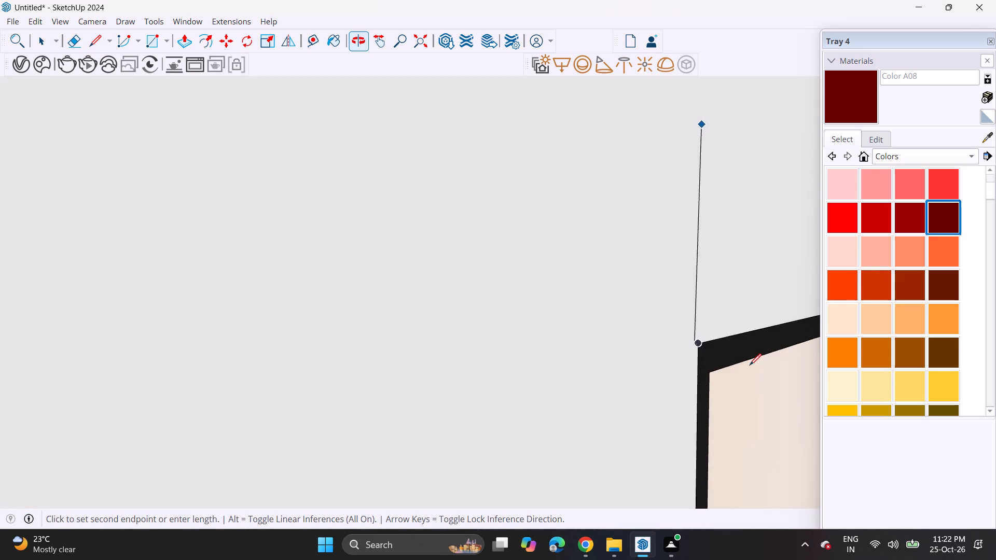
pyautogui.scroll(1, 741, 365)
pyautogui.click(700, 344)
pyautogui.moveTo(541, 292); pyautogui.dragTo(406, 262, button='middle')
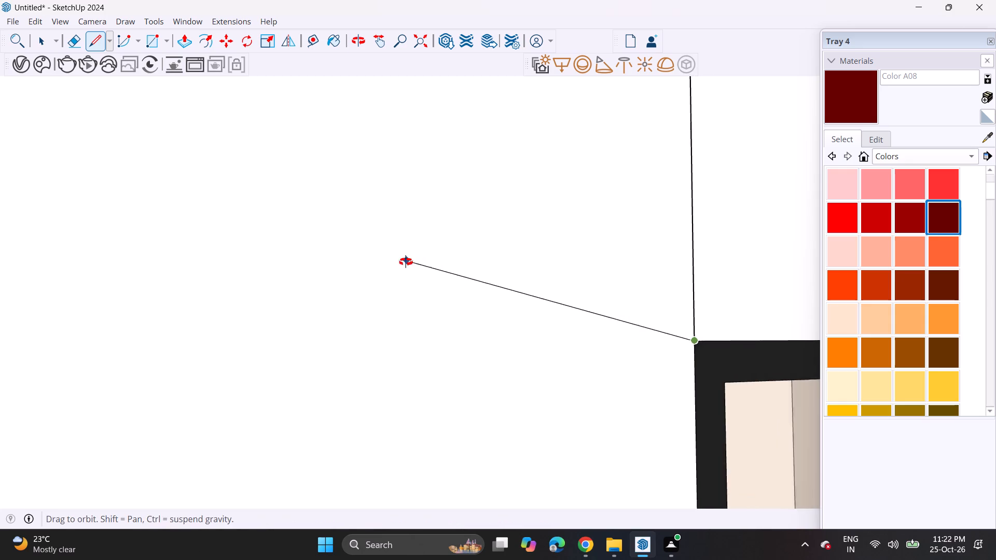
pyautogui.moveTo(406, 262); pyautogui.dragTo(405, 262, button='middle')
pyautogui.scroll(1, 405, 262)
pyautogui.scroll(-7, 396, 276)
pyautogui.press('space')
pyautogui.moveTo(677, 275); pyautogui.dragTo(628, 275, button='middle')
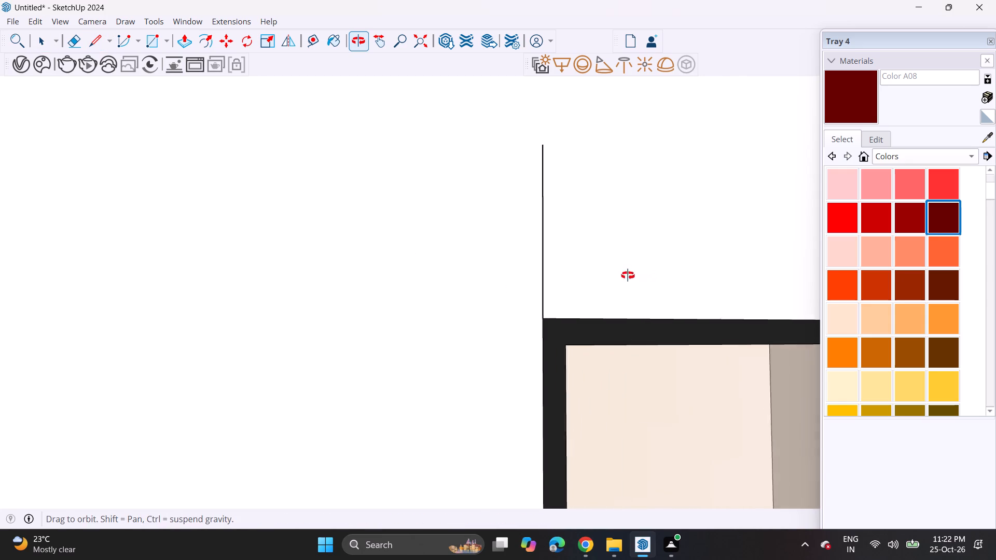
pyautogui.moveTo(628, 275); pyautogui.dragTo(667, 324, button='middle')
pyautogui.scroll(-6, 563, 270)
pyautogui.moveTo(591, 265); pyautogui.dragTo(421, 265, button='middle')
pyautogui.scroll(1, 378, 261)
# Draw two closely spaced horizontal lines above the ovens, joining the glass cabinet's frame to the new vertical line.
pyautogui.click(108, 36)
pyautogui.click(86, 40)
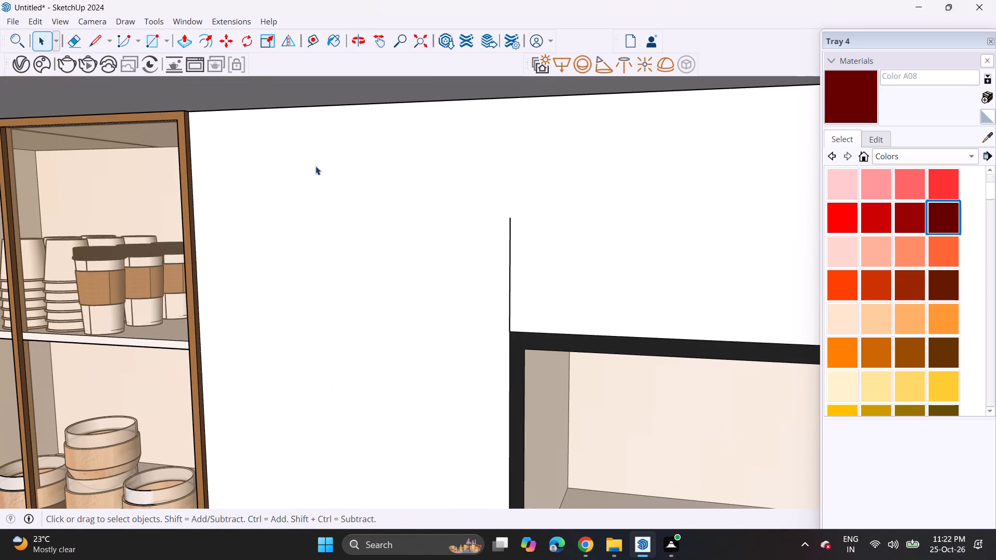
pyautogui.click(92, 34)
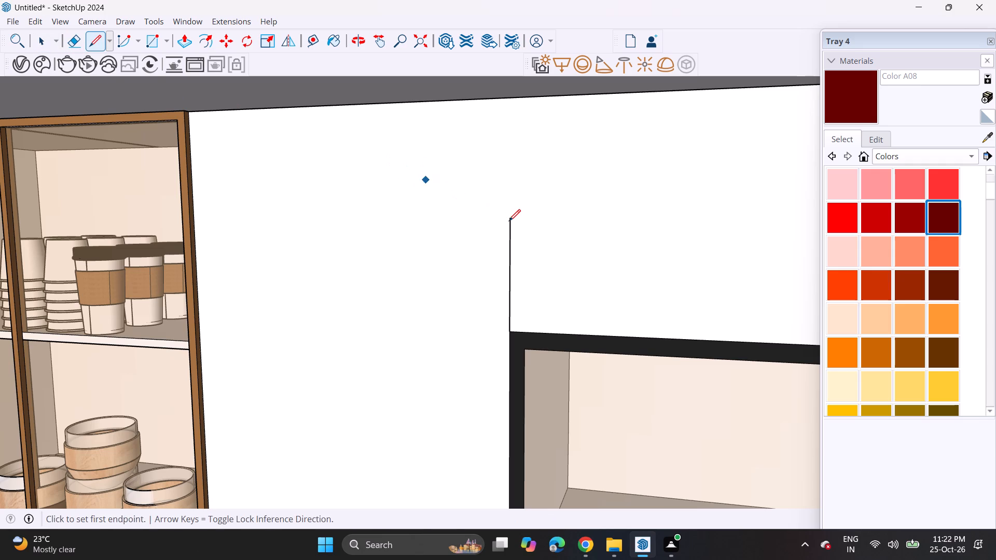
pyautogui.click(511, 221)
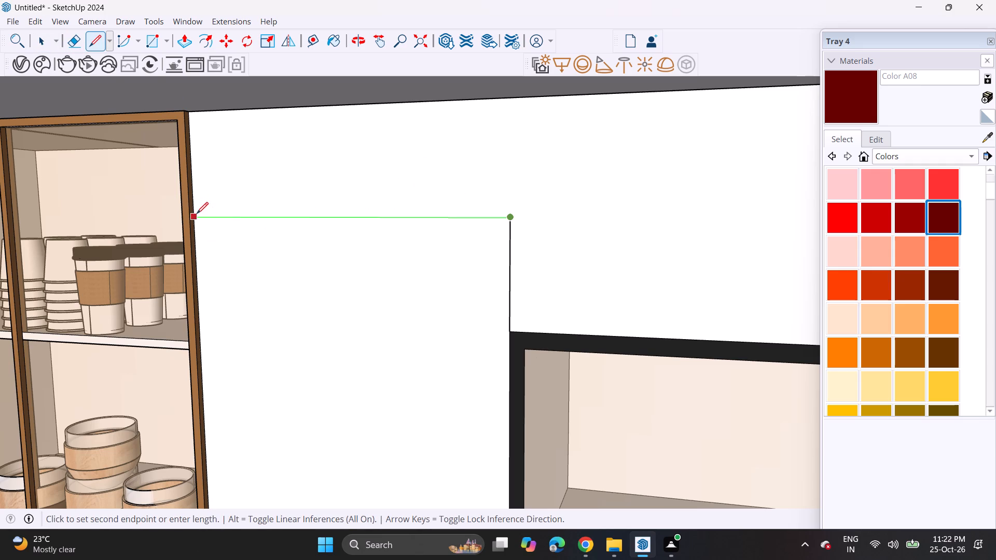
pyautogui.click(197, 214)
pyautogui.scroll(7, 196, 225)
pyautogui.click(196, 225)
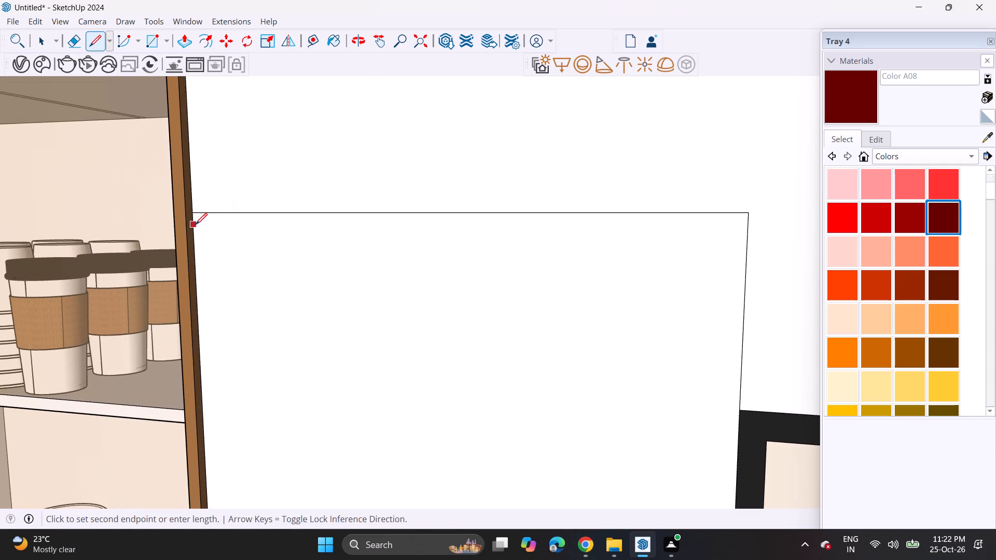
pyautogui.click(750, 228)
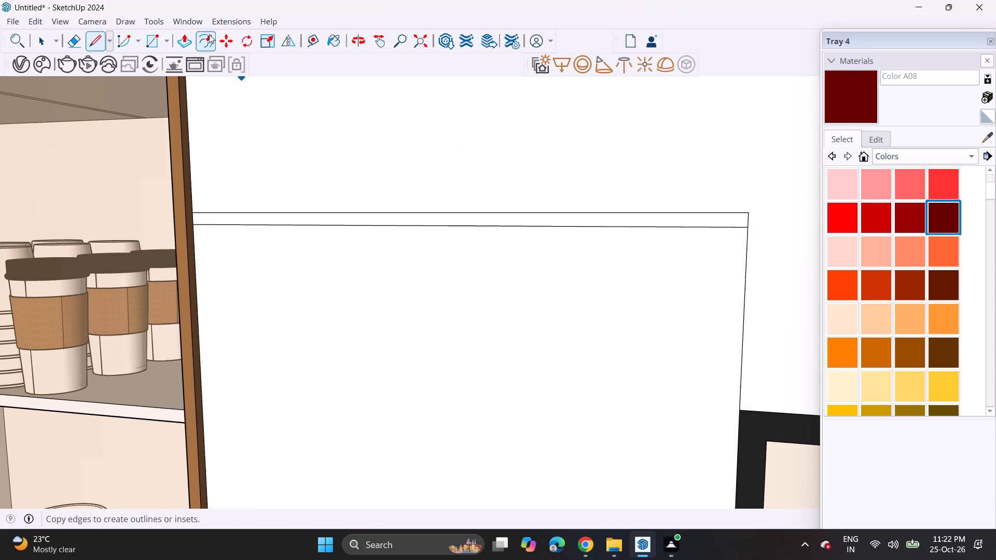
# Push the narrow strip between the two horizontal lines slightly into the wall to form a groove above the ovens.
pyautogui.click(175, 41)
pyautogui.click(337, 222)
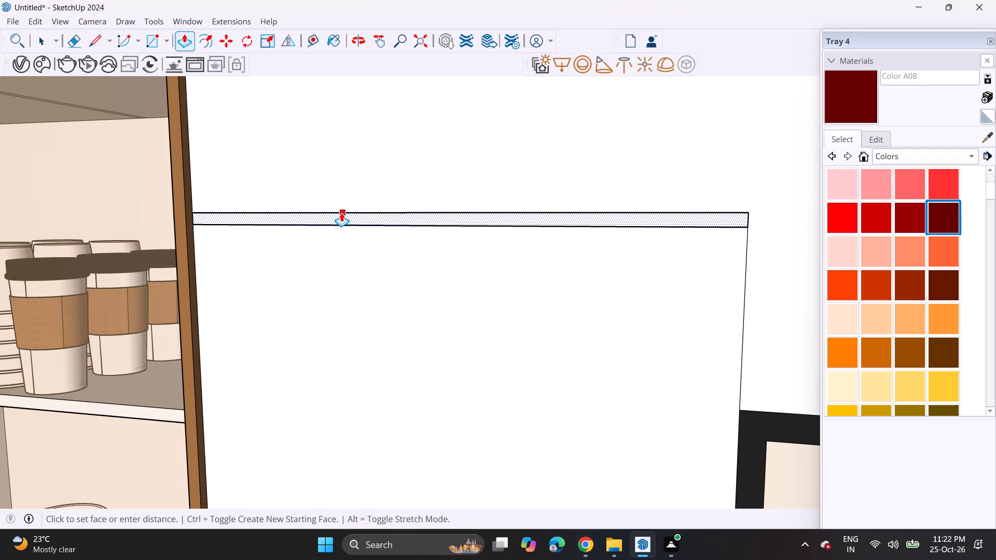
pyautogui.click(341, 213)
pyautogui.moveTo(447, 200); pyautogui.dragTo(237, 206, button='middle')
pyautogui.scroll(3, 269, 219)
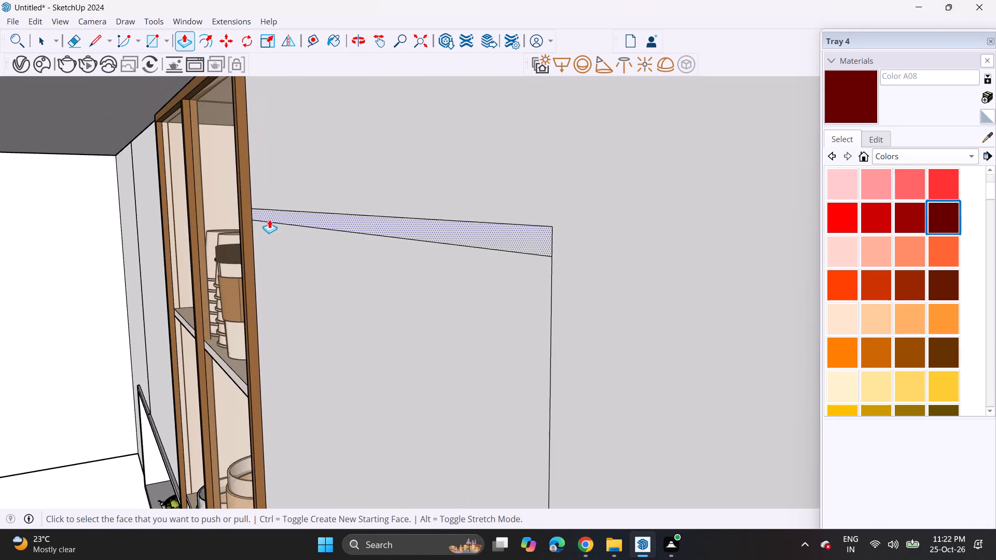
pyautogui.click(269, 219)
pyautogui.click(275, 219)
# Examine the groove above the ovens and the overall kitchen from several angles.
pyautogui.scroll(-4, 268, 230)
pyautogui.scroll(1, 270, 236)
pyautogui.scroll(-1, 272, 239)
pyautogui.moveTo(315, 269); pyautogui.dragTo(345, 241, button='middle')
pyautogui.scroll(1, 345, 241)
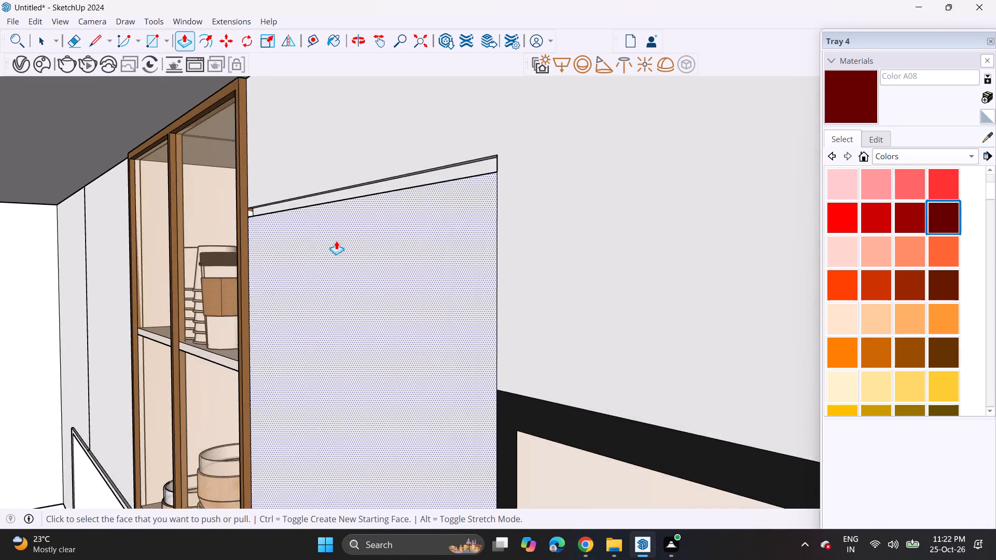
pyautogui.scroll(-3, 336, 241)
pyautogui.scroll(1, 336, 241)
pyautogui.scroll(-2, 336, 243)
pyautogui.keyDown('shift'); pyautogui.moveTo(357, 261); pyautogui.dragTo(439, 218, button='middle'); pyautogui.keyUp('shift')
pyautogui.keyDown('shift'); pyautogui.scroll(1, 439, 218); pyautogui.keyUp('shift')
pyautogui.scroll(-1, 334, 250)
pyautogui.scroll(-3, 254, 267)
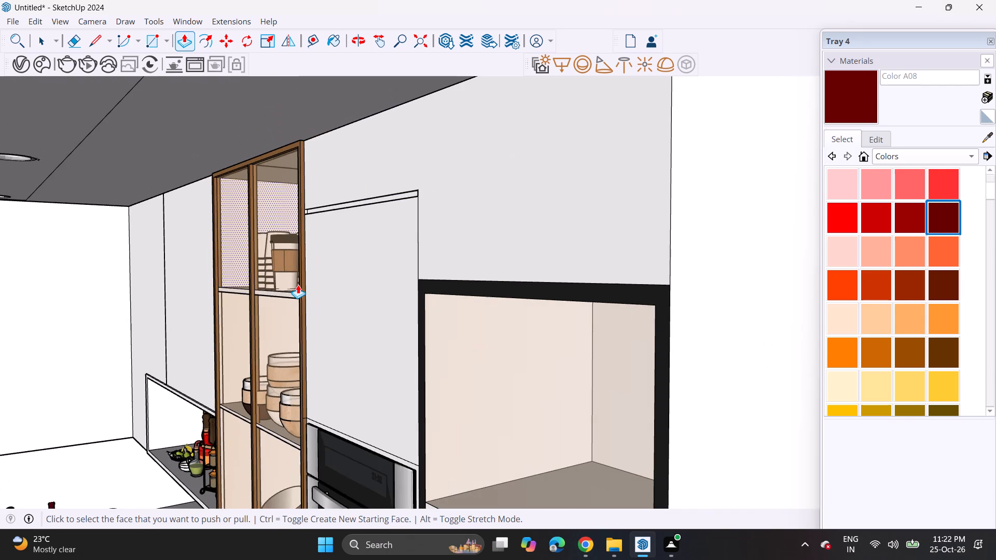
pyautogui.moveTo(298, 285); pyautogui.dragTo(340, 247, button='middle')
pyautogui.moveTo(375, 290); pyautogui.dragTo(406, 242, button='middle')
pyautogui.moveTo(408, 310); pyautogui.dragTo(279, 311, button='middle')
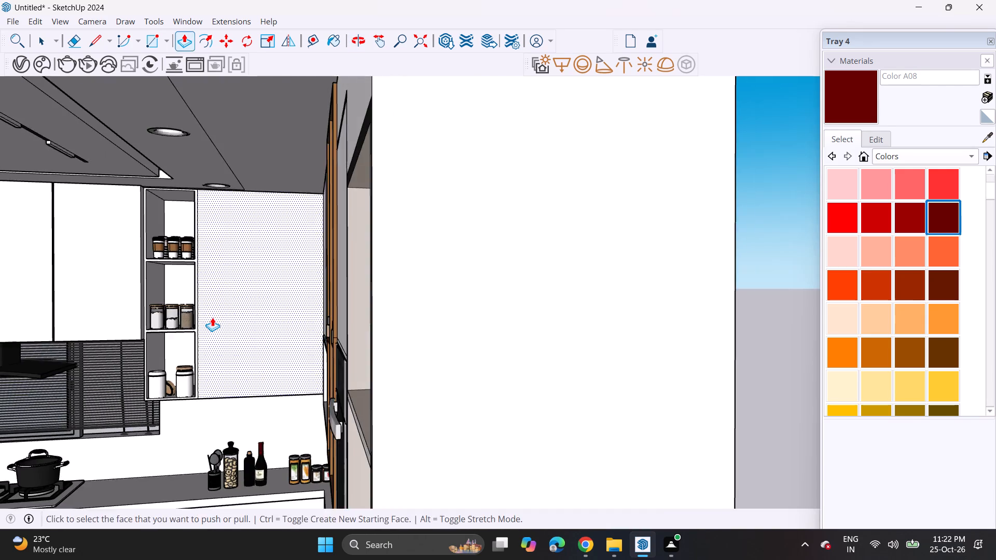
pyautogui.moveTo(212, 317); pyautogui.dragTo(463, 298, button='middle')
pyautogui.scroll(2, 473, 295)
pyautogui.scroll(-7, 417, 285)
pyautogui.moveTo(389, 309); pyautogui.dragTo(309, 292, button='middle')
pyautogui.keyDown('shift'); pyautogui.moveTo(291, 292); pyautogui.dragTo(425, 277, button='middle'); pyautogui.keyUp('shift')
pyautogui.moveTo(419, 278); pyautogui.dragTo(451, 277, button='middle')
pyautogui.moveTo(451, 277); pyautogui.dragTo(371, 265, button='middle')
pyautogui.keyDown('shift'); pyautogui.scroll(1, 451, 277); pyautogui.keyUp('shift')
pyautogui.scroll(-3, 371, 265)
pyautogui.moveTo(358, 275); pyautogui.dragTo(356, 293, button='middle')
pyautogui.moveTo(347, 296); pyautogui.dragTo(402, 277, button='middle')
pyautogui.scroll(1, 398, 277)
pyautogui.moveTo(398, 276); pyautogui.dragTo(394, 275, button='middle')
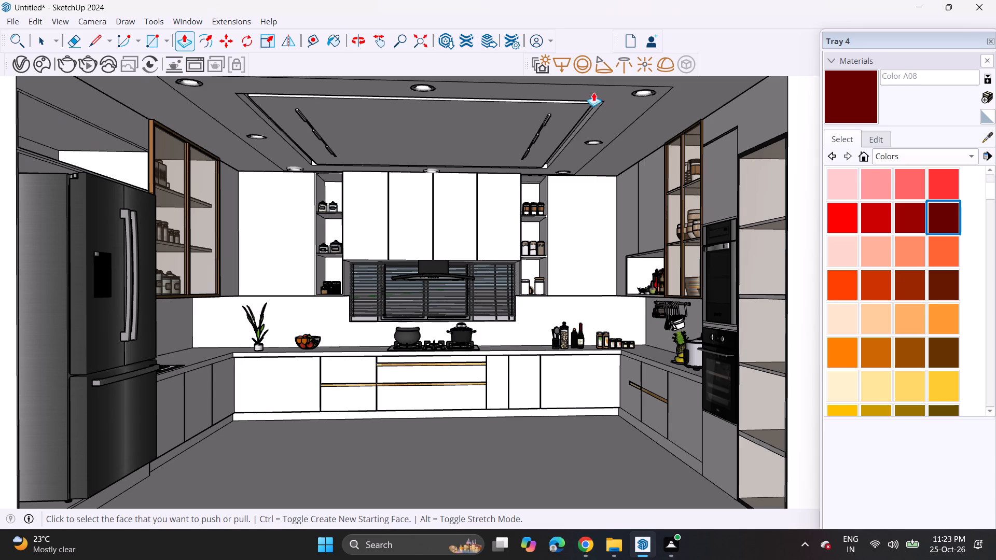
# Apply Wood Veneer 01 from the Wood collection to the inner faces and front edges of the open niche beside the glass cabinet.
pyautogui.click(900, 159)
pyautogui.click(877, 289)
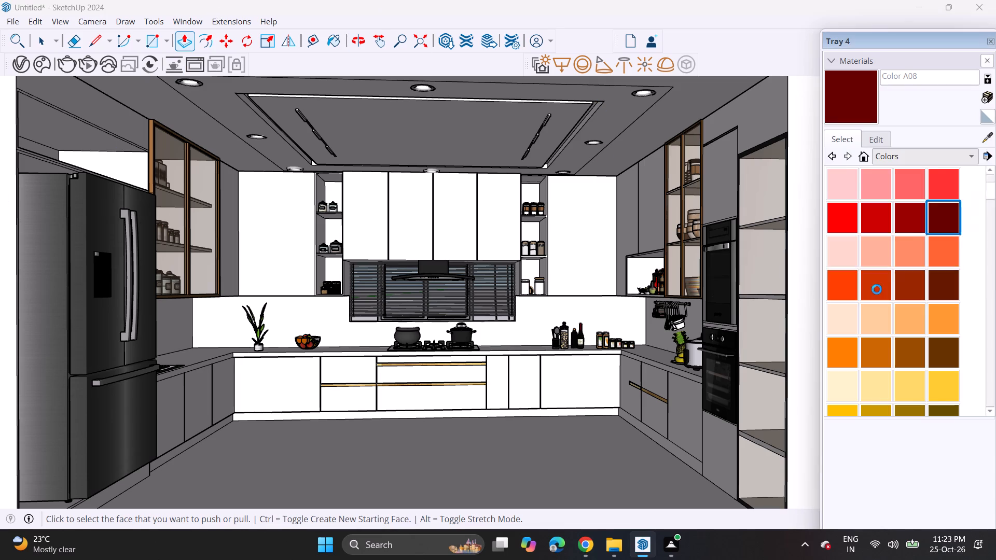
pyautogui.click(904, 247)
pyautogui.scroll(3, 607, 271)
pyautogui.moveTo(607, 271); pyautogui.dragTo(672, 274, button='middle')
pyautogui.scroll(4, 662, 267)
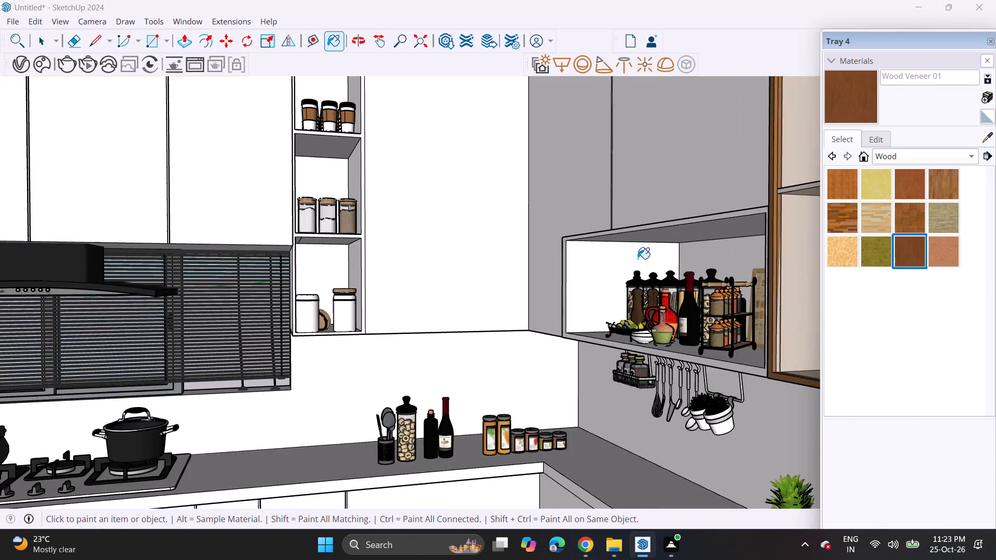
pyautogui.scroll(8, 638, 259)
pyautogui.click(620, 262)
pyautogui.click(644, 218)
pyautogui.click(730, 221)
pyautogui.click(735, 233)
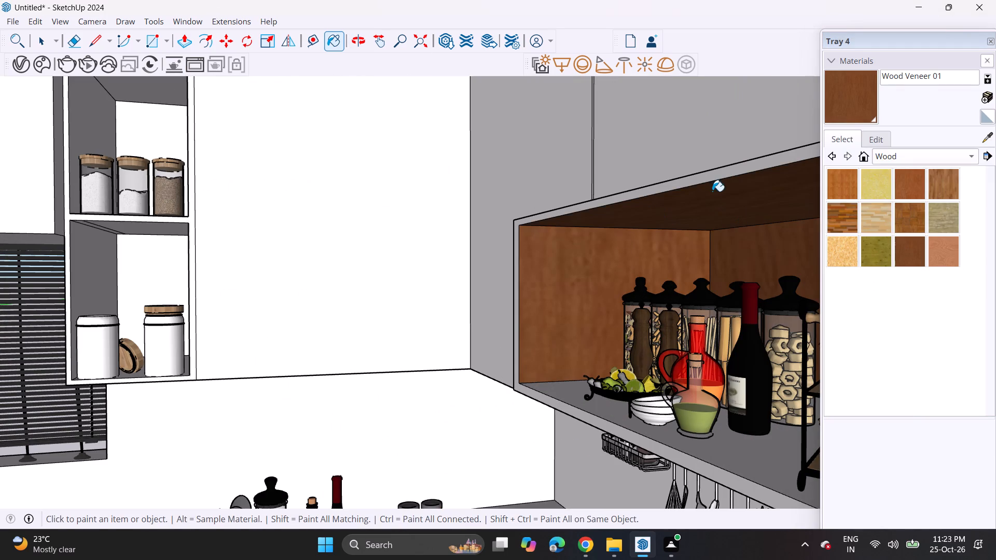
pyautogui.click(709, 180)
pyautogui.scroll(-5, 596, 257)
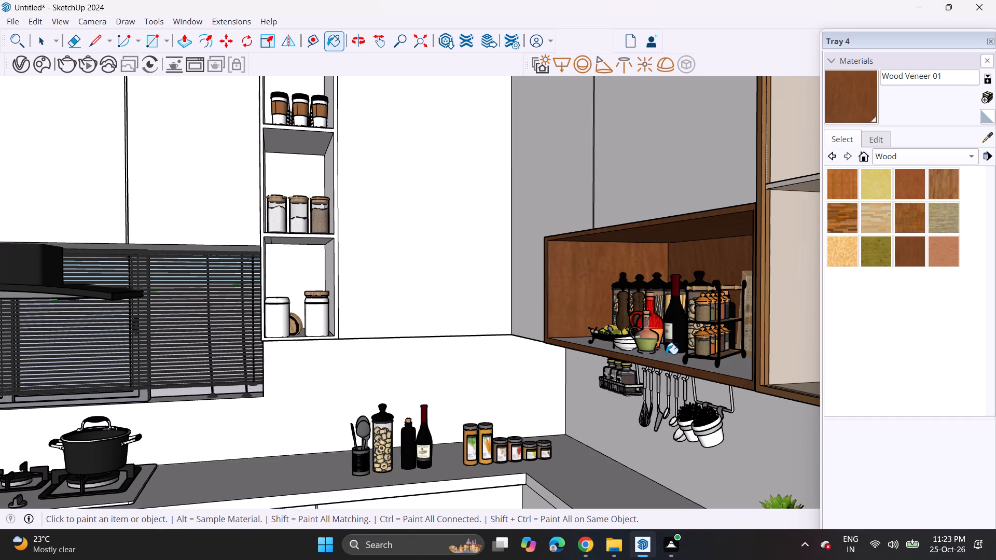
pyautogui.click(666, 354)
# Paint the frame of the glass cabinet next to the open niche with Wood Veneer 01.
pyautogui.keyDown('shift'); pyautogui.moveTo(661, 355); pyautogui.dragTo(450, 354, button='middle'); pyautogui.keyUp('shift')
pyautogui.keyDown('shift'); pyautogui.scroll(1, 466, 353); pyautogui.keyUp('shift')
pyautogui.moveTo(460, 354); pyautogui.dragTo(580, 347, button='middle')
pyautogui.scroll(1, 580, 347)
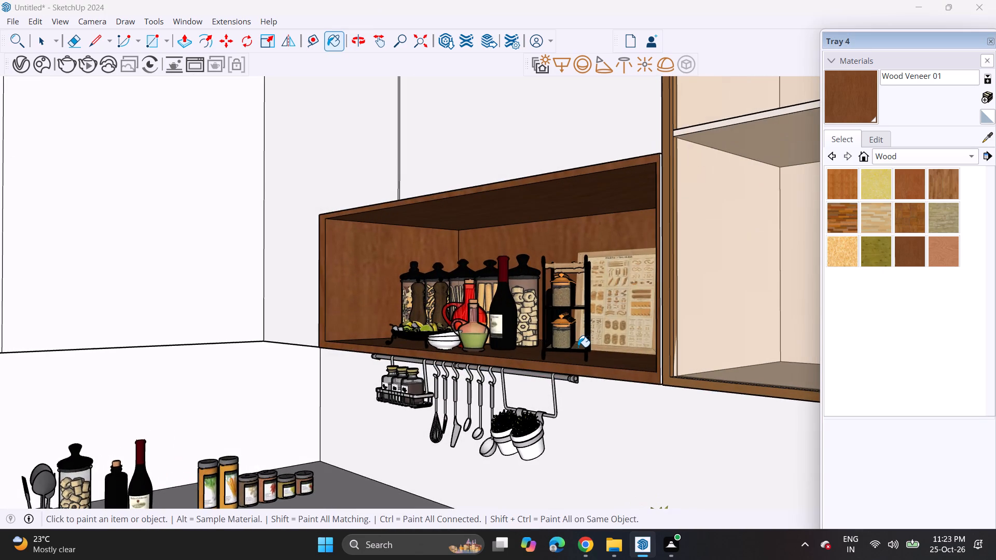
pyautogui.scroll(-5, 578, 347)
pyautogui.click(628, 289)
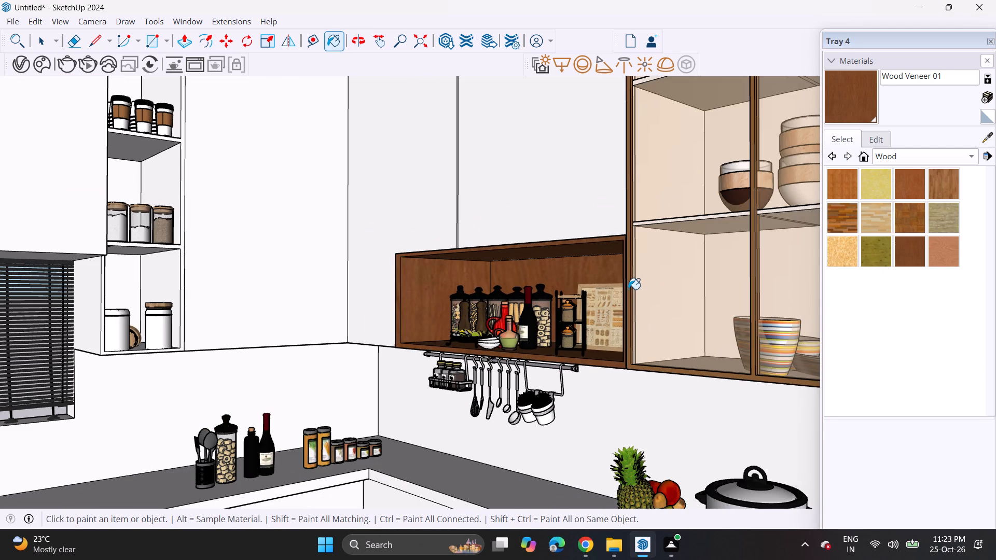
# Paint the frame of the glass cabinet beside the refrigerator with Wood Veneer 01.
pyautogui.moveTo(643, 303); pyautogui.dragTo(529, 320, button='middle')
pyautogui.keyDown('shift'); pyautogui.moveTo(435, 312); pyautogui.dragTo(766, 312, button='middle'); pyautogui.keyUp('shift')
pyautogui.moveTo(598, 308); pyautogui.dragTo(385, 313, button='middle')
pyautogui.scroll(2, 463, 309)
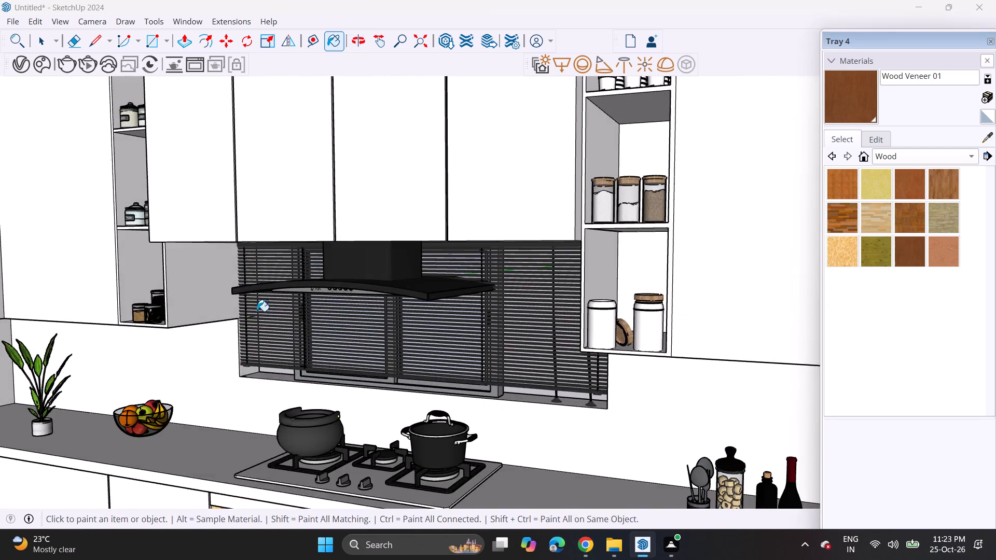
pyautogui.moveTo(269, 311); pyautogui.dragTo(735, 275, button='middle')
pyautogui.moveTo(348, 278); pyautogui.dragTo(264, 278, button='middle')
pyautogui.scroll(3, 159, 289)
pyautogui.scroll(-1, 159, 289)
pyautogui.scroll(2, 159, 289)
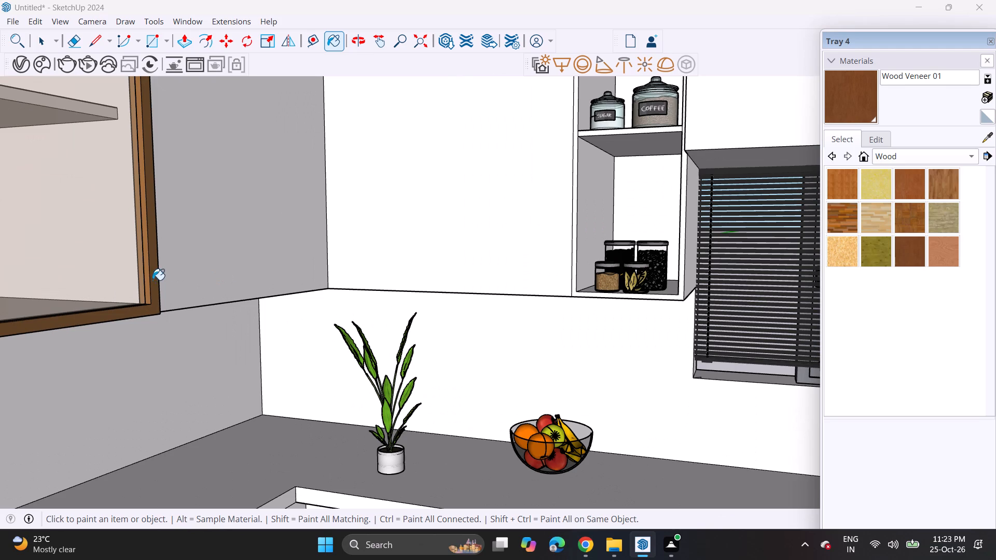
pyautogui.click(153, 280)
# Examine the whole kitchen to check how the wood veneer looks on the cabinet frames and niche.
pyautogui.scroll(-12, 170, 329)
pyautogui.scroll(1, 194, 358)
pyautogui.scroll(-1, 198, 360)
pyautogui.moveTo(220, 366); pyautogui.dragTo(303, 343, button='middle')
pyautogui.scroll(-5, 275, 331)
pyautogui.scroll(1, 279, 342)
pyautogui.scroll(-1, 280, 344)
pyautogui.keyDown('shift'); pyautogui.moveTo(282, 367); pyautogui.dragTo(408, 313, button='middle'); pyautogui.keyUp('shift')
pyautogui.keyDown('shift'); pyautogui.moveTo(492, 337); pyautogui.dragTo(418, 329, button='middle'); pyautogui.keyUp('shift')
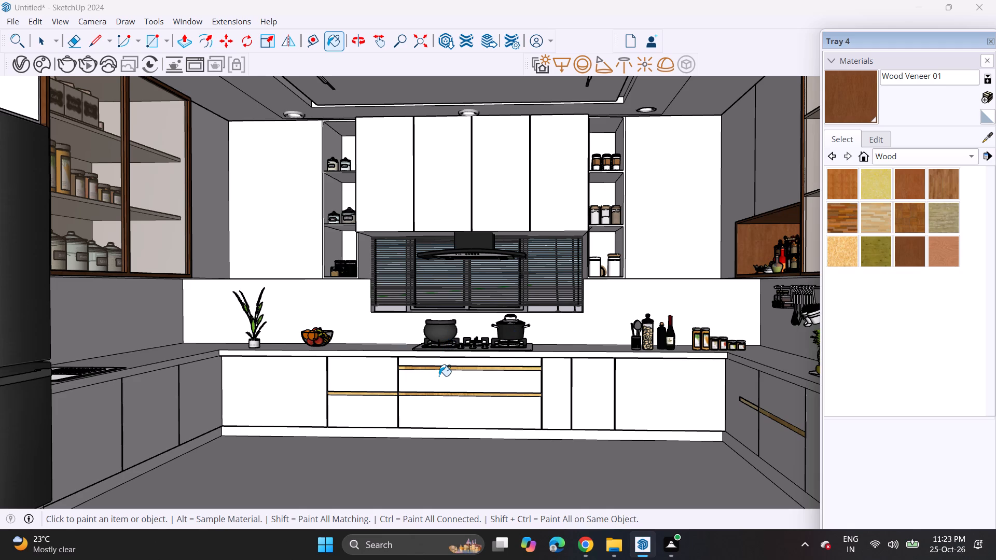
pyautogui.moveTo(500, 338); pyautogui.dragTo(477, 338, button='middle')
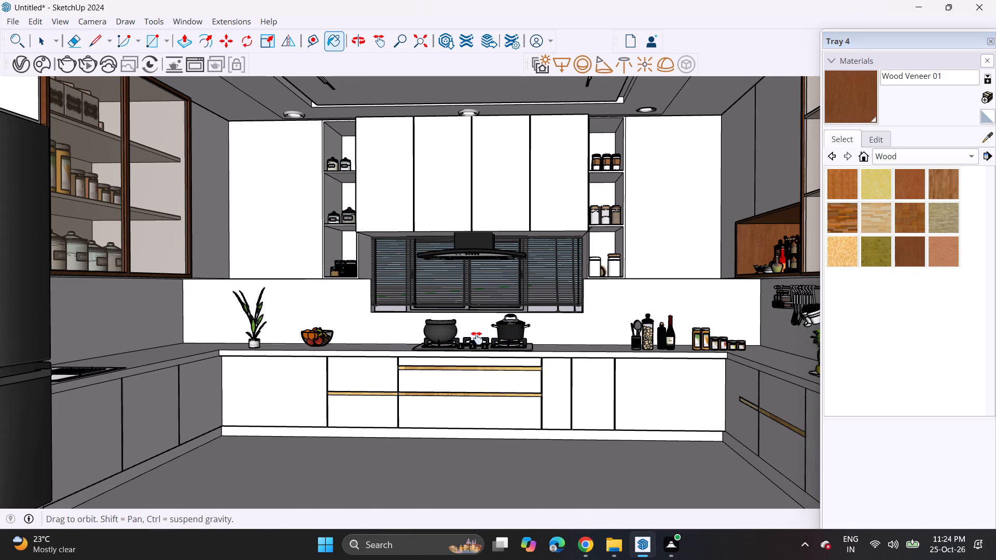
pyautogui.moveTo(477, 338); pyautogui.dragTo(449, 344, button='middle')
pyautogui.moveTo(440, 344); pyautogui.dragTo(477, 346, button='middle')
pyautogui.scroll(-4, 476, 346)
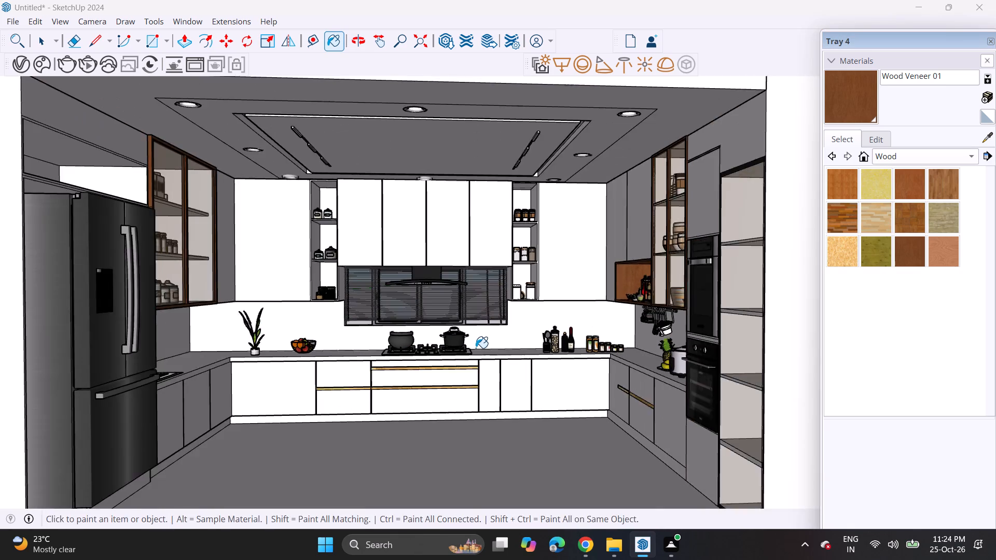
pyautogui.moveTo(494, 354); pyautogui.dragTo(483, 323, button='middle')
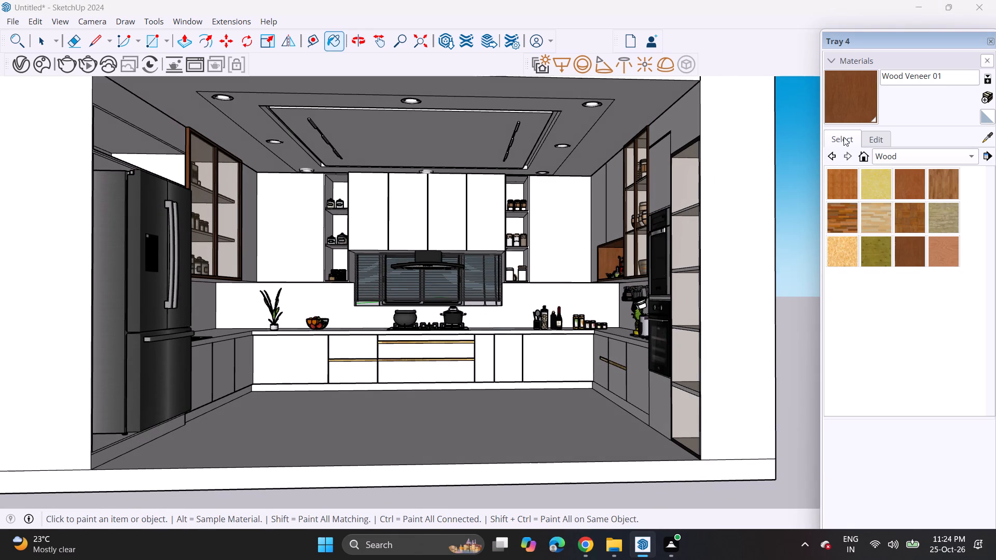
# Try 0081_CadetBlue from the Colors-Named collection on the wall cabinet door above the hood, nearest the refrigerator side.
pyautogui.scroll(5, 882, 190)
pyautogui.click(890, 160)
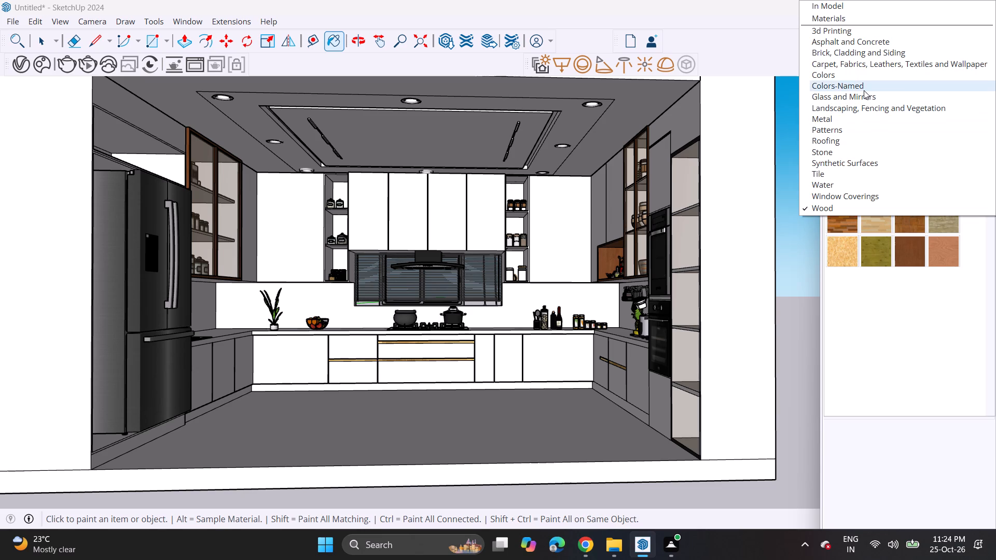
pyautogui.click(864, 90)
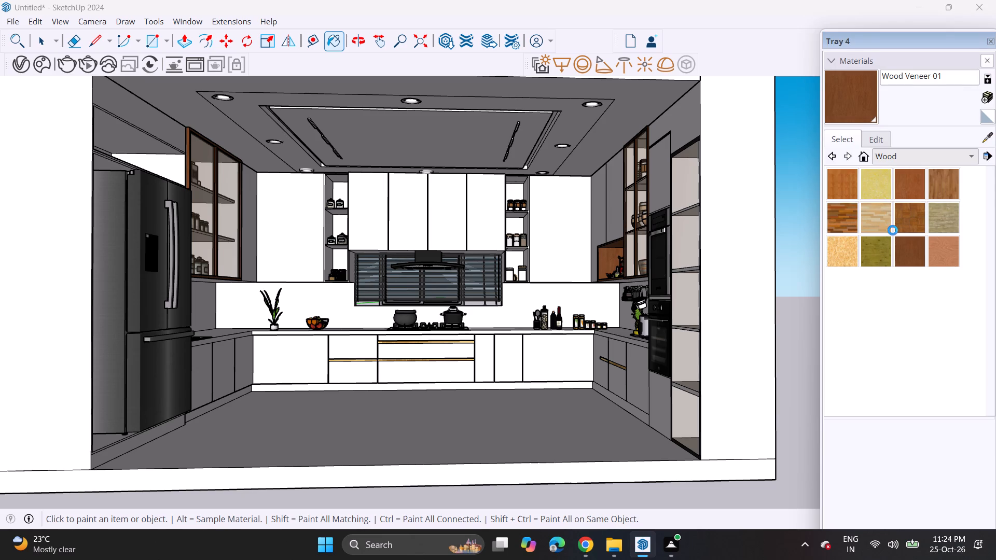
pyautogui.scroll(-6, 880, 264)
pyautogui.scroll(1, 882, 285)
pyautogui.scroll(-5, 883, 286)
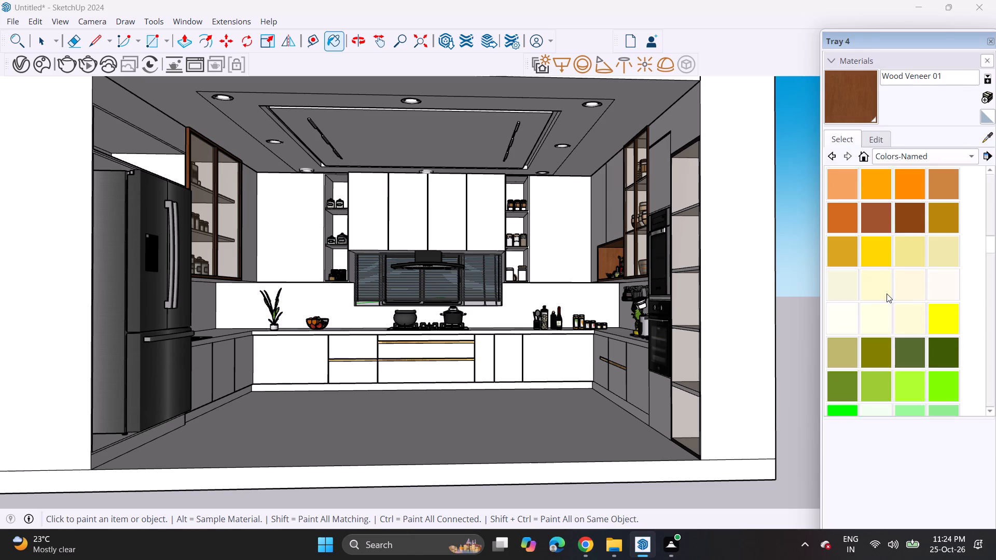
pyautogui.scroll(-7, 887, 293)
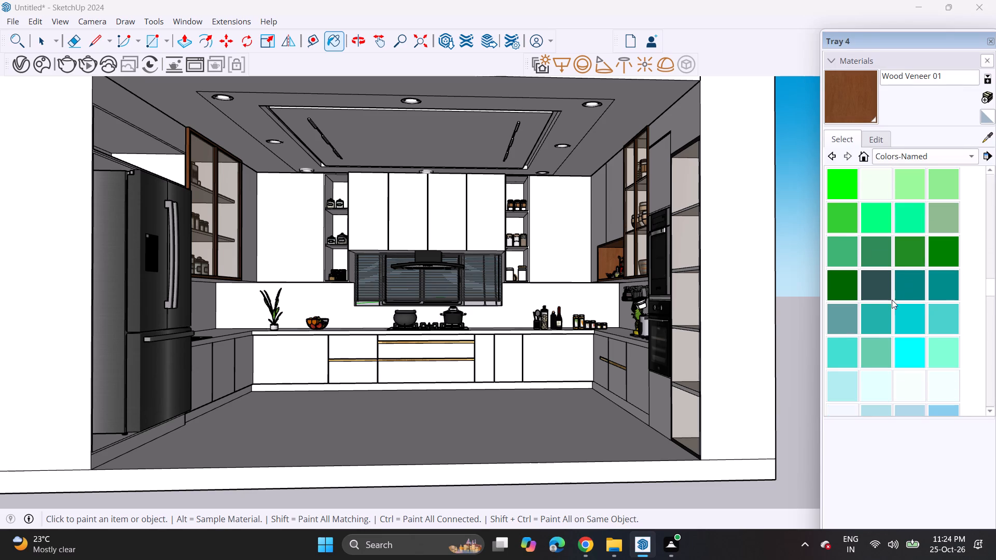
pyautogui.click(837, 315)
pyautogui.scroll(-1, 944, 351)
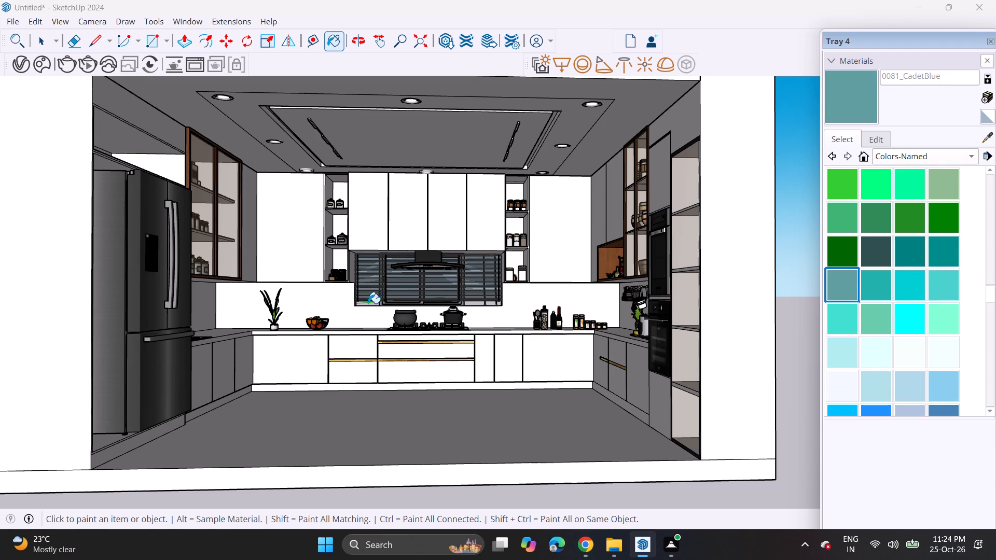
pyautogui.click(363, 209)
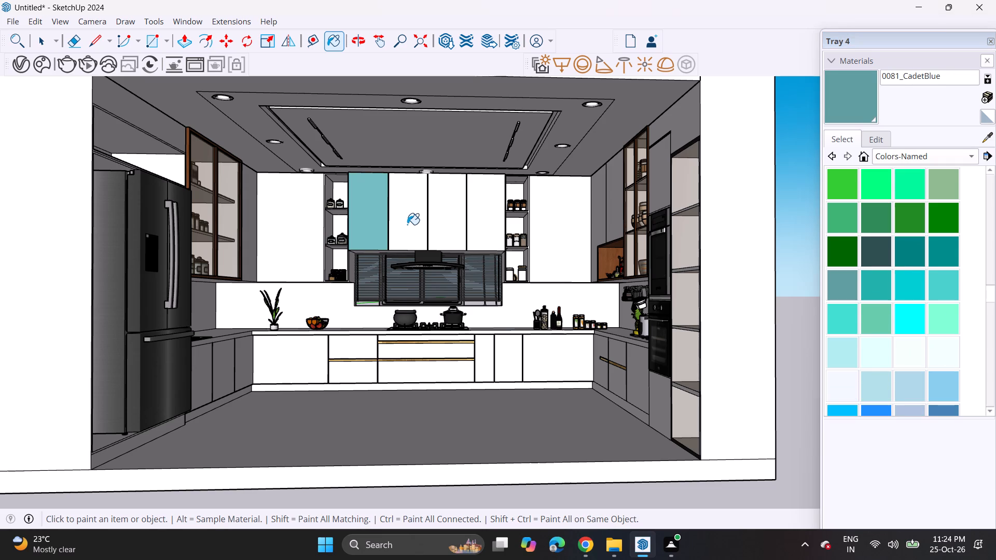
# Repaint the same wall cabinet door with 0099_LightSteelBlue from the Colors-Named collection.
pyautogui.scroll(-3, 884, 374)
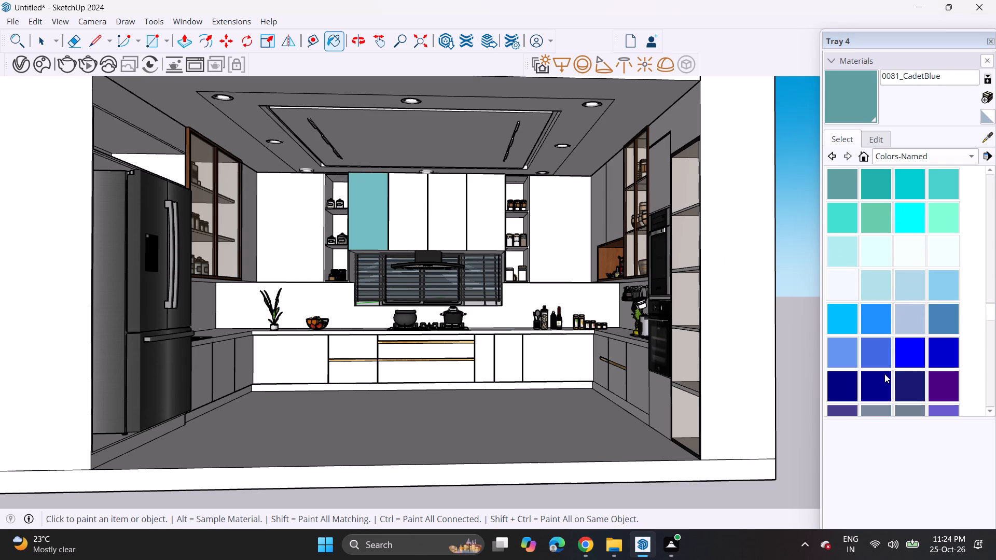
pyautogui.click(903, 315)
pyautogui.click(366, 202)
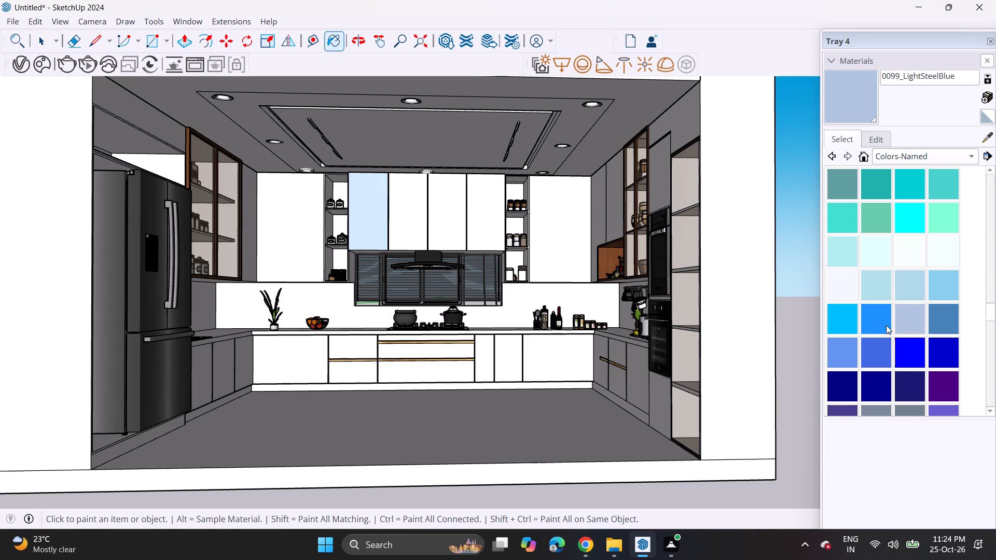
# Darken the 0099_LightSteelBlue material to a muted slate blue by lowering its brightness.
pyautogui.scroll(-1, 884, 287)
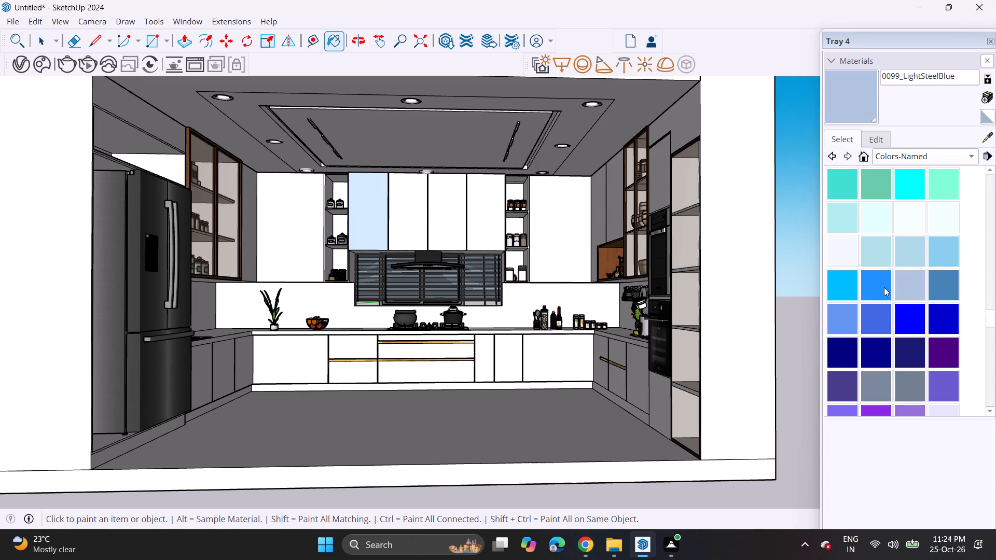
pyautogui.scroll(-3, 842, 323)
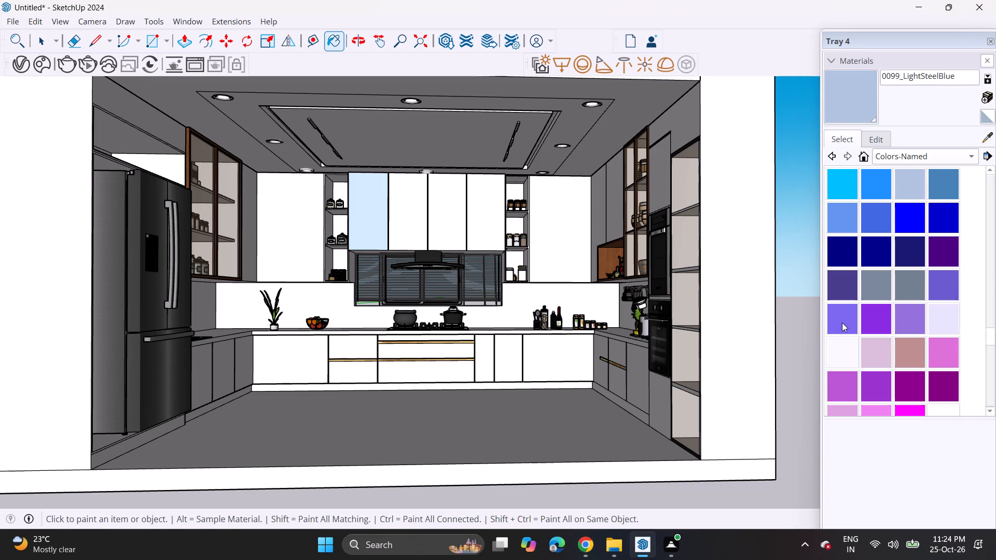
pyautogui.scroll(-4, 842, 323)
pyautogui.scroll(6, 842, 323)
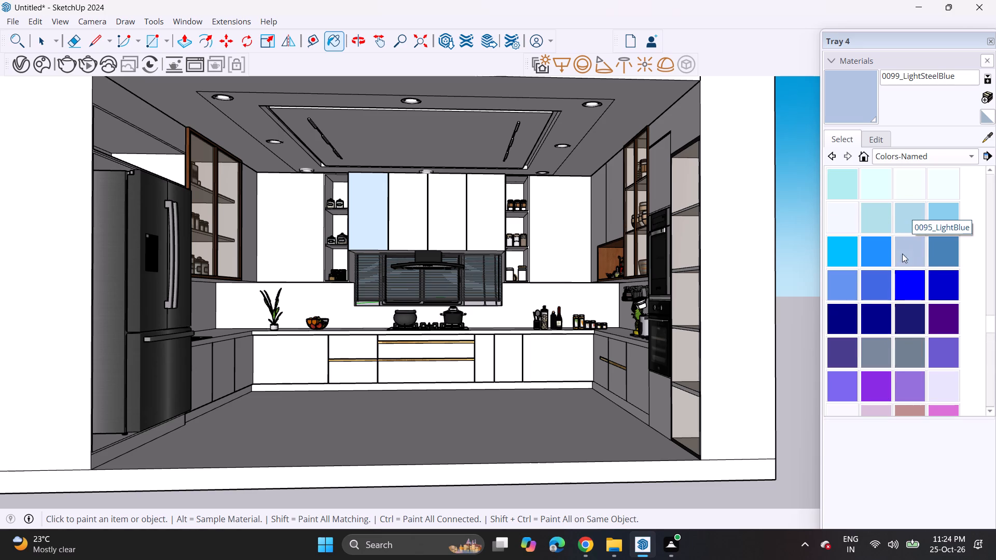
pyautogui.click(868, 139)
pyautogui.click(897, 201)
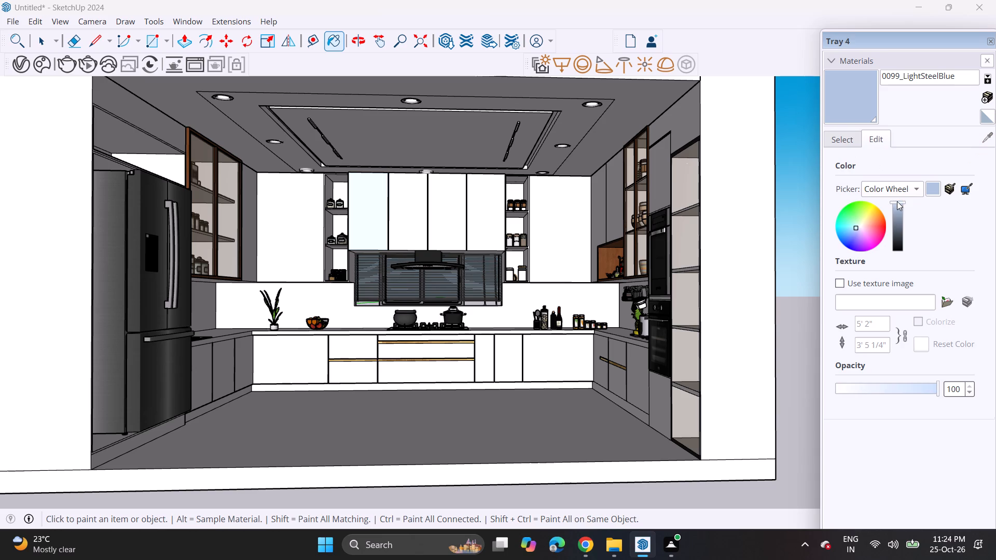
pyautogui.click(896, 207)
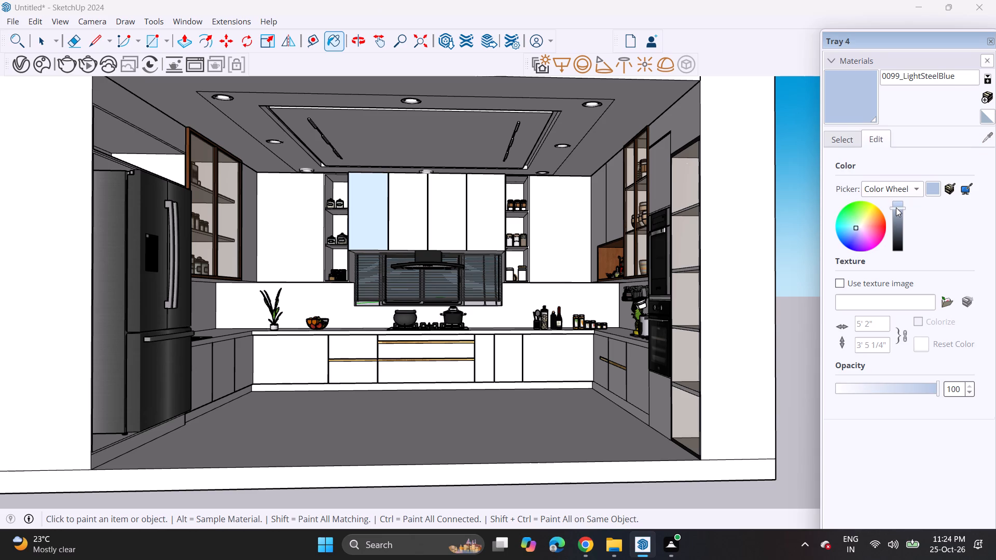
pyautogui.click(896, 215)
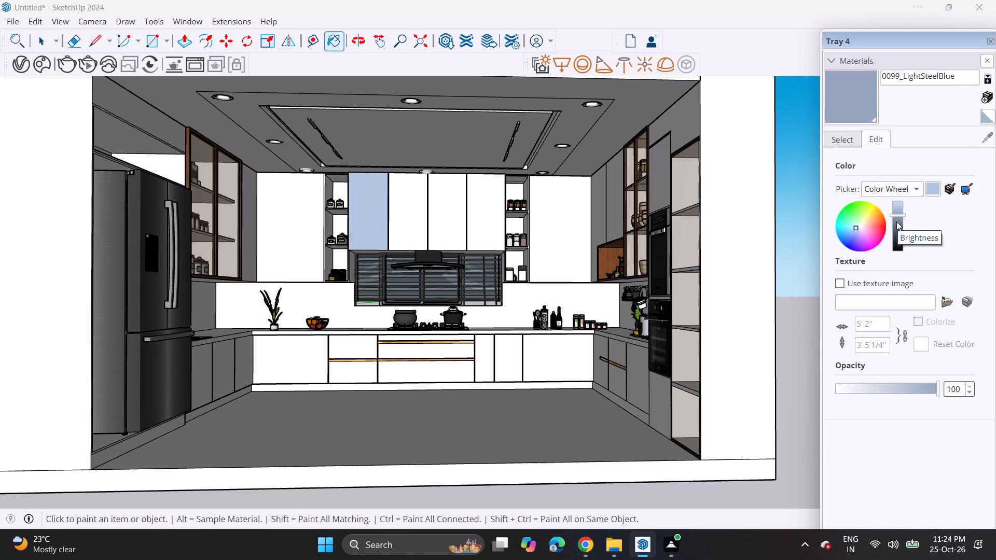
pyautogui.click(896, 221)
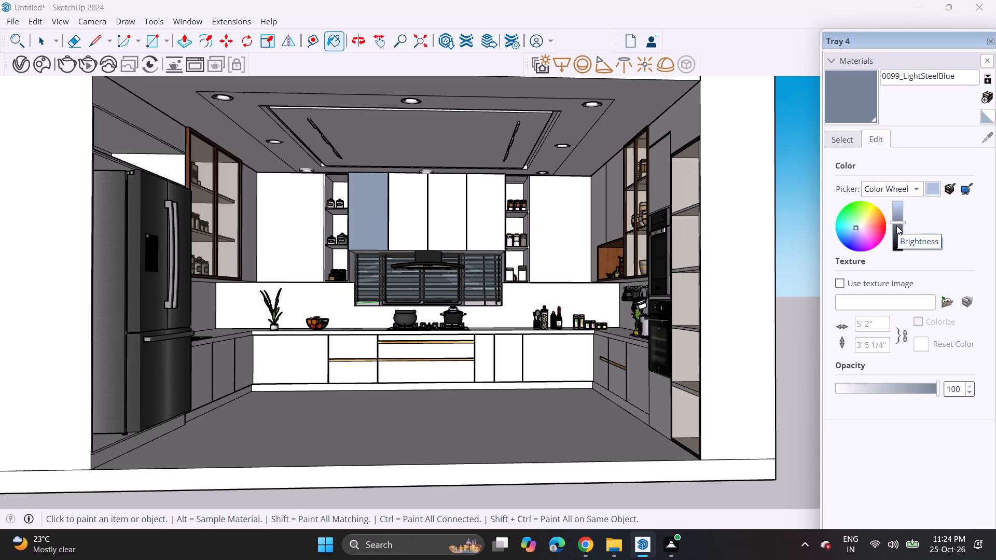
pyautogui.click(896, 226)
pyautogui.click(896, 229)
pyautogui.click(897, 226)
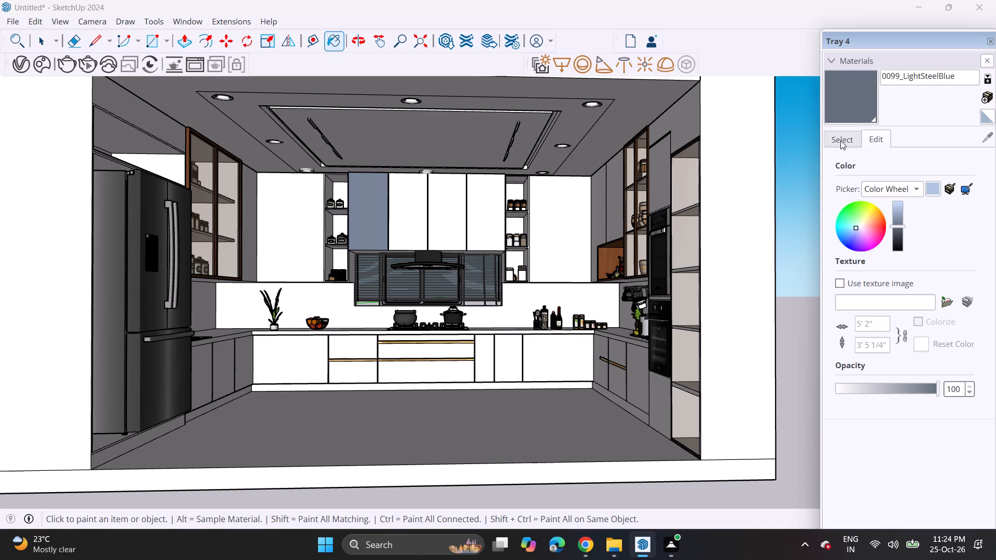
# Paint the remaining solid wall cabinet doors on the back and side walls, including above the refrigerator, with the darkened 0099_LightSteelBlue.
pyautogui.click(852, 105)
pyautogui.click(411, 205)
pyautogui.click(441, 216)
pyautogui.click(481, 213)
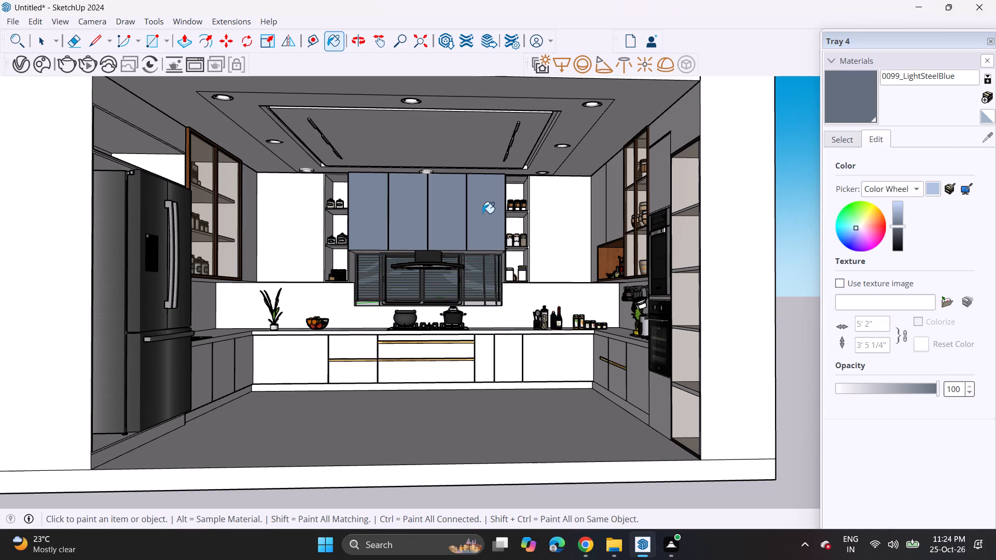
pyautogui.click(547, 223)
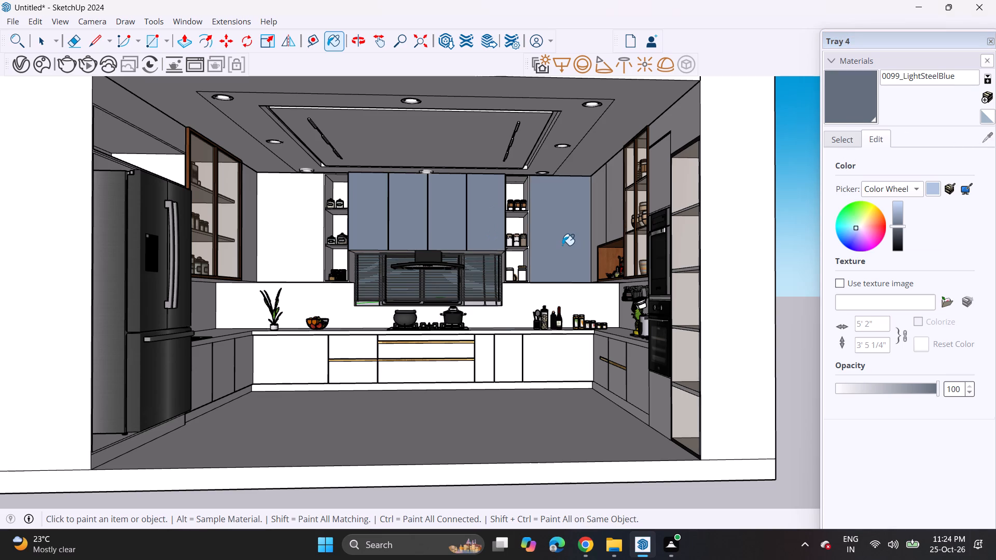
pyautogui.click(592, 212)
pyautogui.click(616, 206)
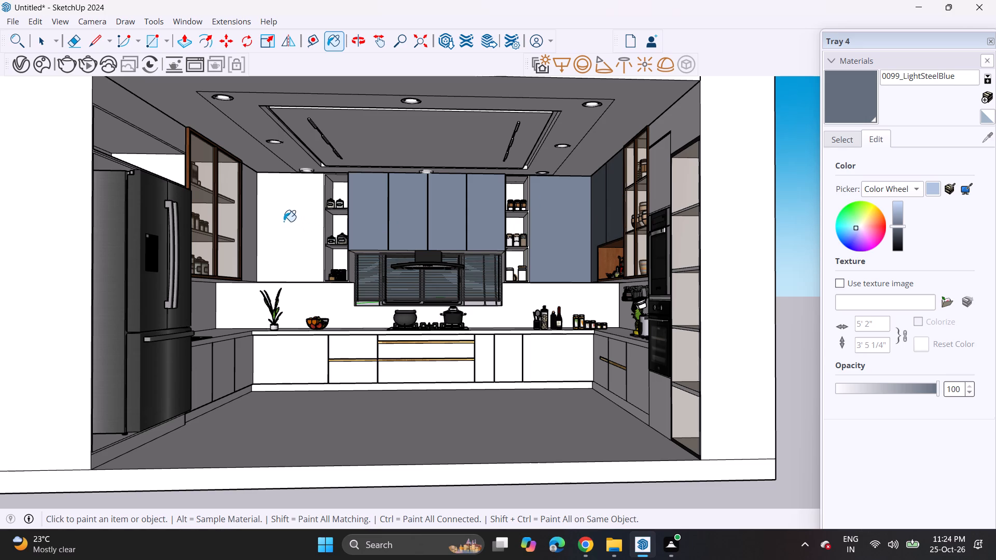
pyautogui.click(248, 220)
pyautogui.click(297, 221)
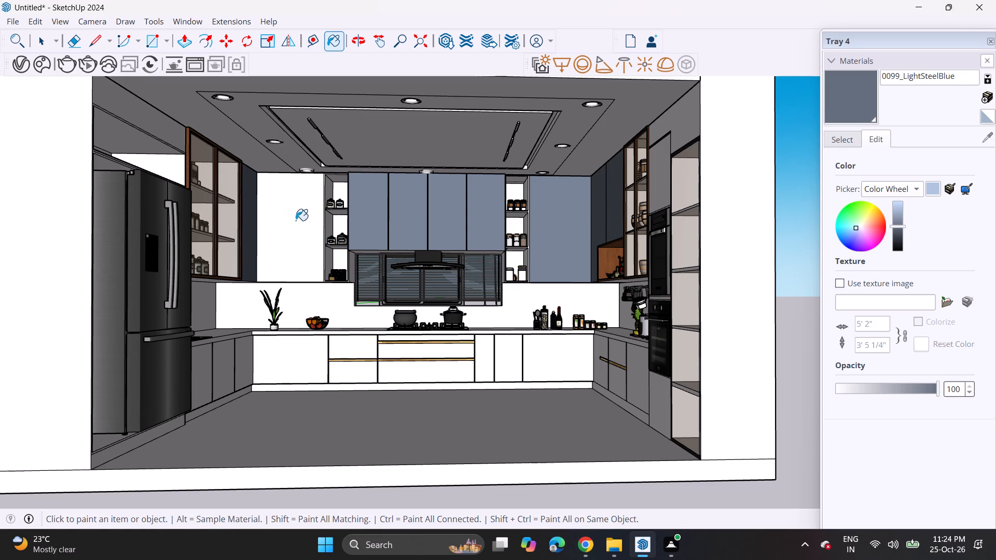
pyautogui.click(167, 136)
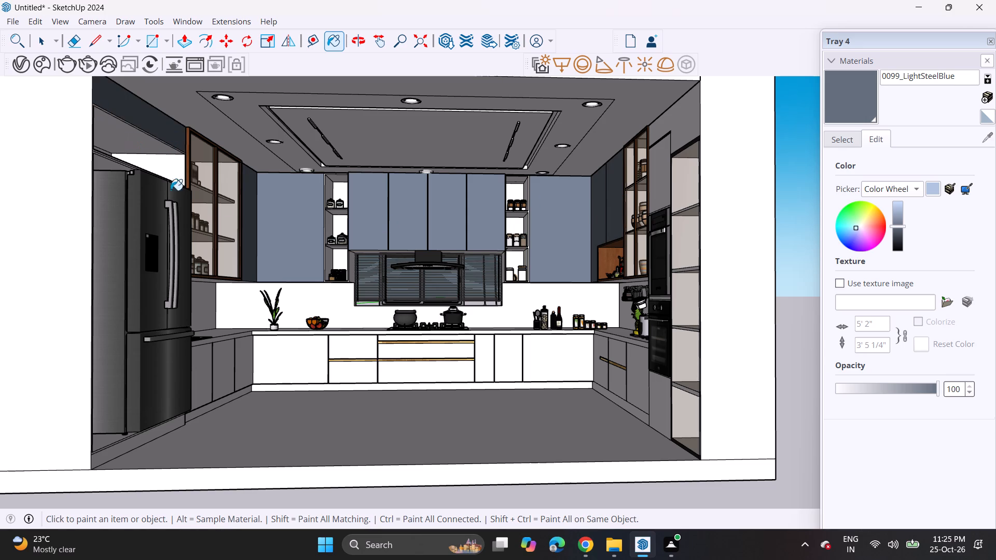
# Paint the base cabinet doors beside the refrigerator and all base doors and drawer fronts along the back wall with 0099_LightSteelBlue.
pyautogui.click(208, 372)
pyautogui.click(232, 373)
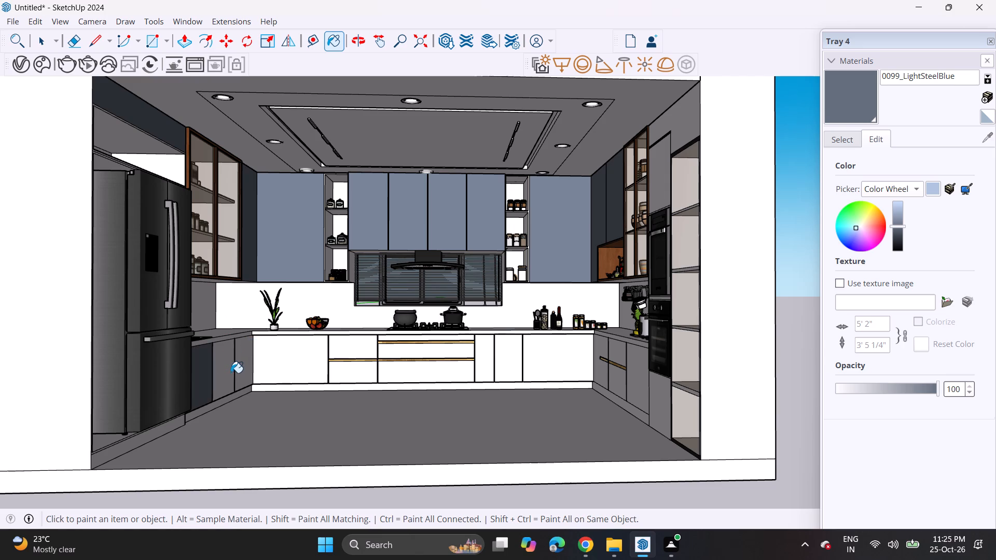
pyautogui.click(258, 363)
pyautogui.click(245, 367)
pyautogui.click(338, 372)
pyautogui.click(341, 351)
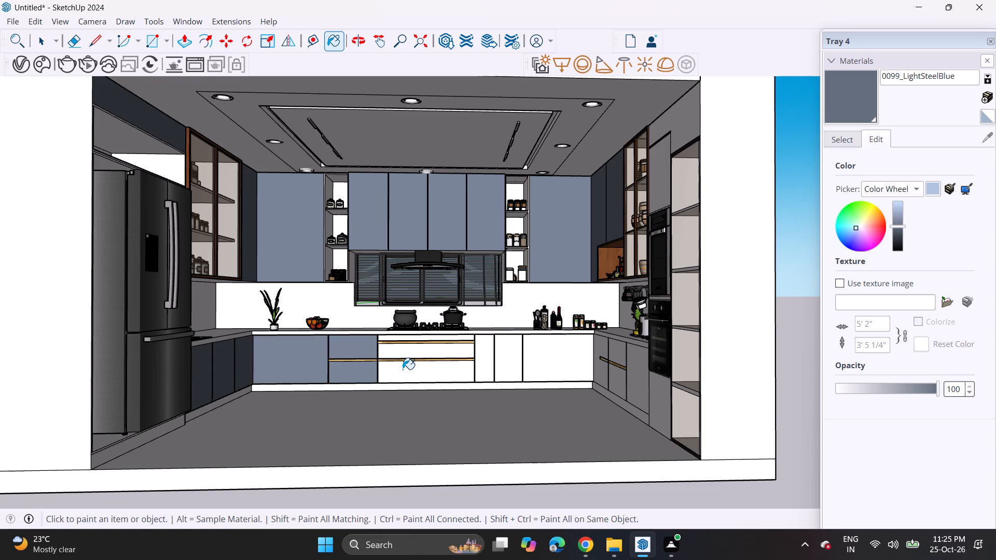
pyautogui.click(404, 373)
pyautogui.click(403, 351)
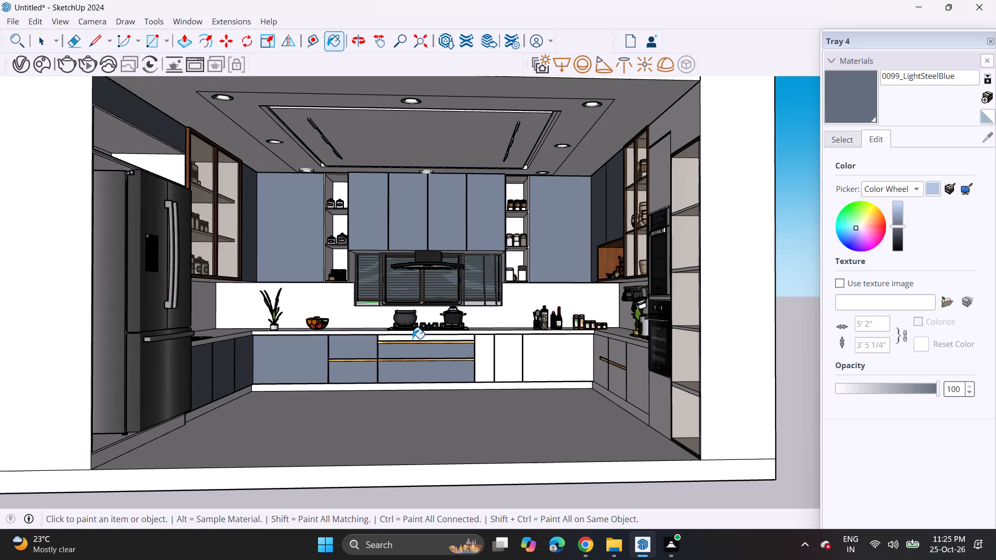
pyautogui.click(412, 339)
pyautogui.click(486, 360)
pyautogui.click(507, 358)
pyautogui.click(542, 353)
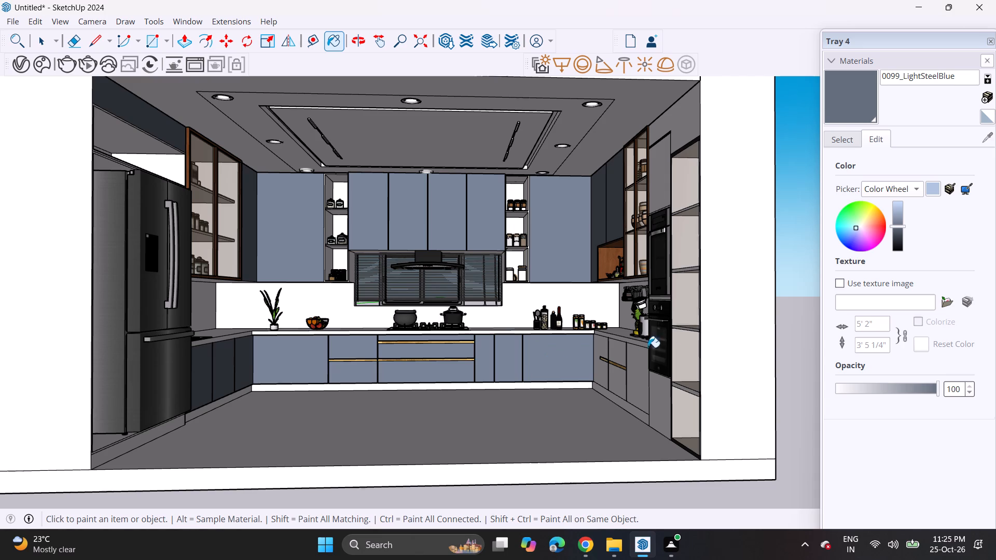
# Look through the Colors-Named, fabric, brick, 3d Printing, Synthetic Surfaces, Roofing, Landscaping and Glass and Mirrors material collections for a countertop-edge finish.
pyautogui.click(851, 142)
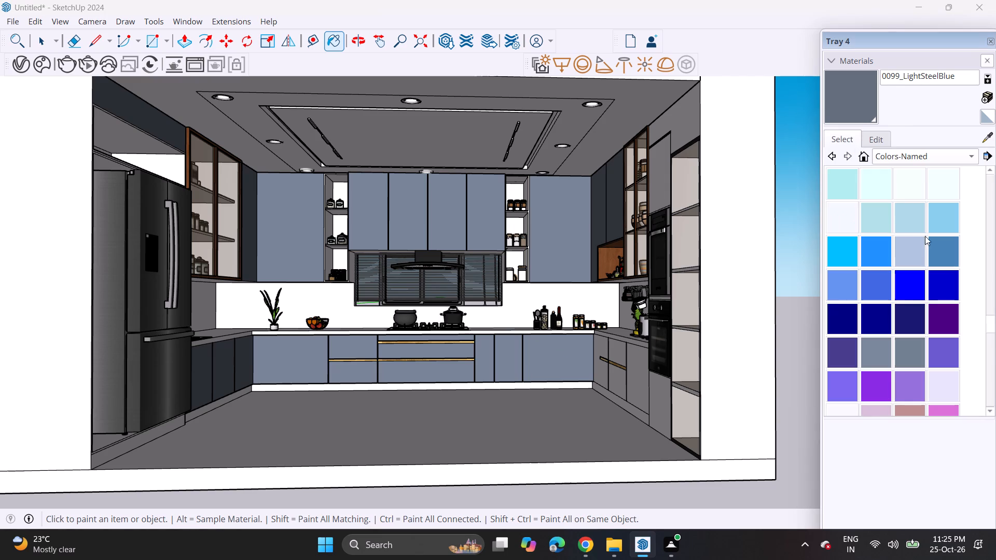
pyautogui.scroll(-3, 831, 317)
pyautogui.scroll(1, 833, 325)
pyautogui.scroll(-2, 834, 328)
pyautogui.scroll(1, 839, 331)
pyautogui.scroll(-1, 840, 331)
pyautogui.scroll(-5, 879, 316)
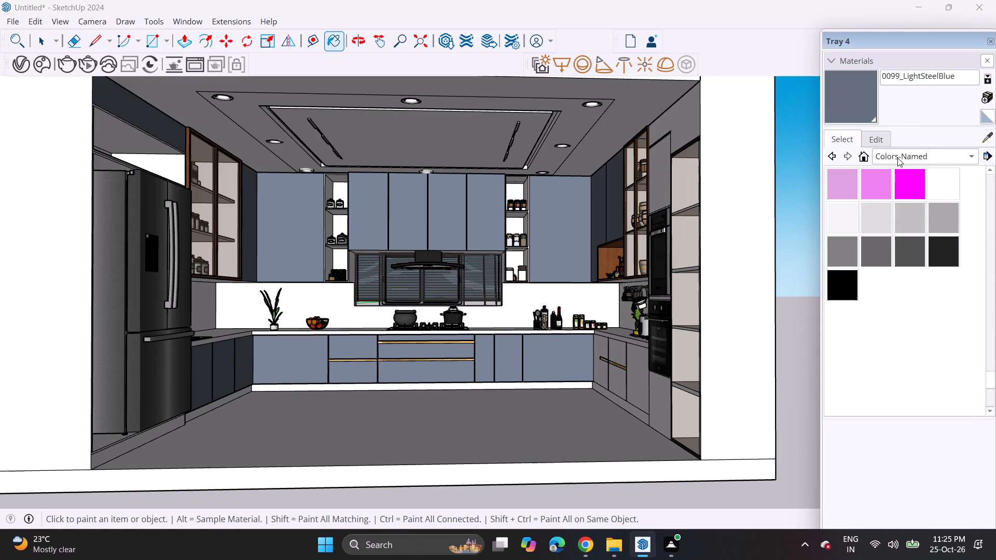
pyautogui.click(897, 158)
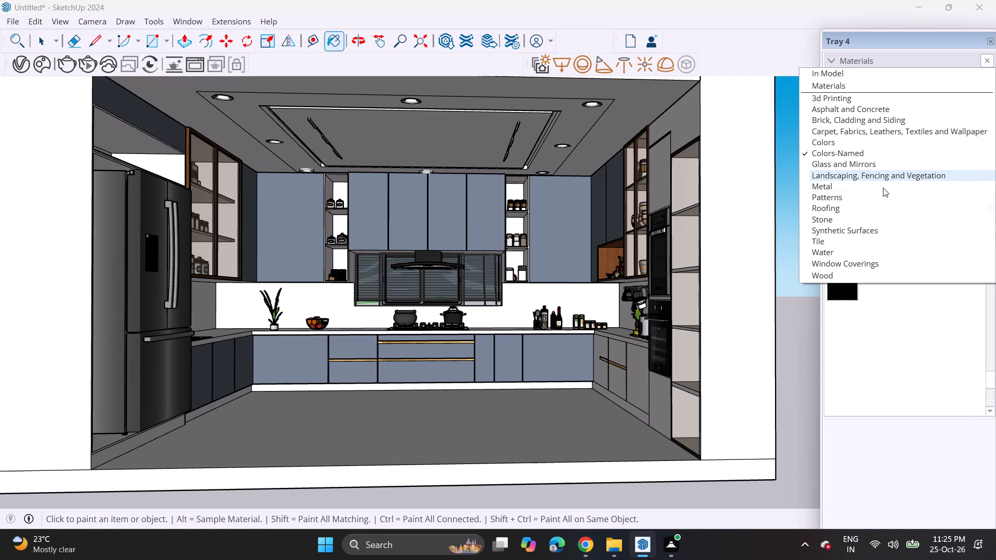
pyautogui.click(879, 129)
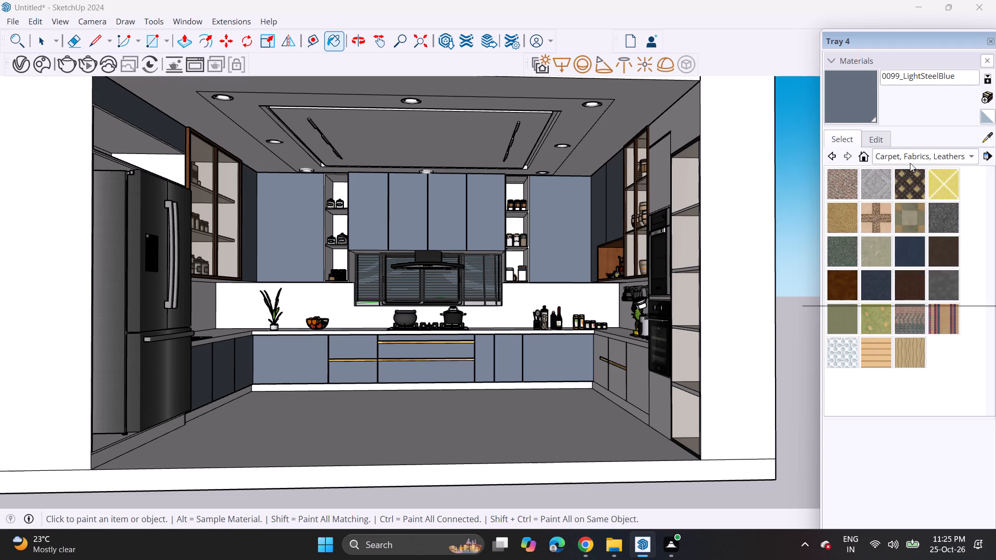
pyautogui.click(910, 163)
pyautogui.click(857, 143)
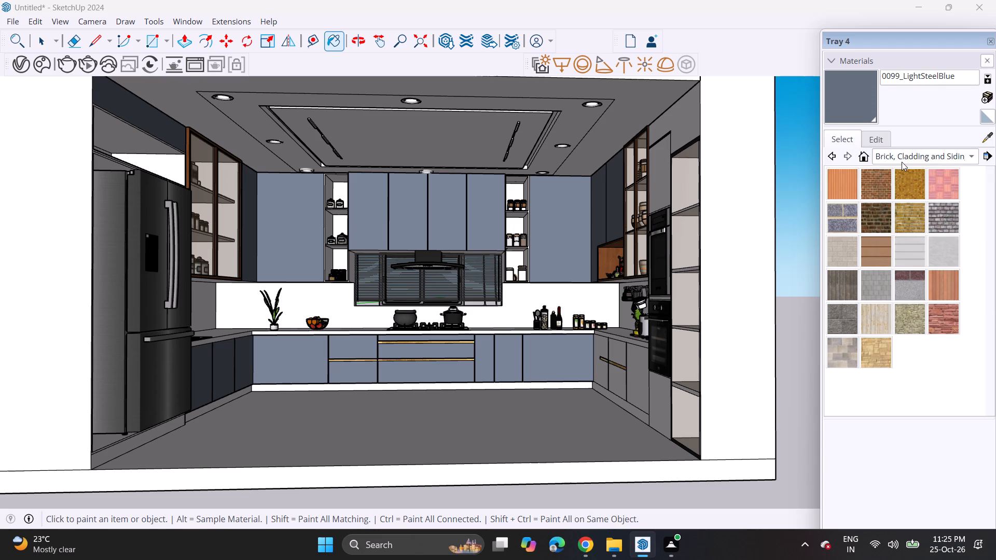
pyautogui.click(902, 162)
pyautogui.click(863, 143)
pyautogui.click(888, 151)
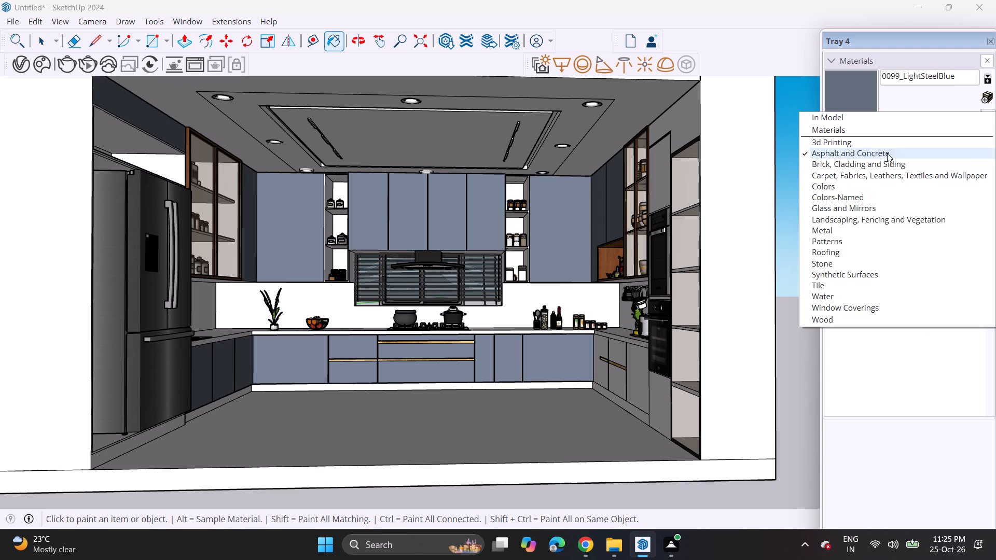
pyautogui.click(865, 146)
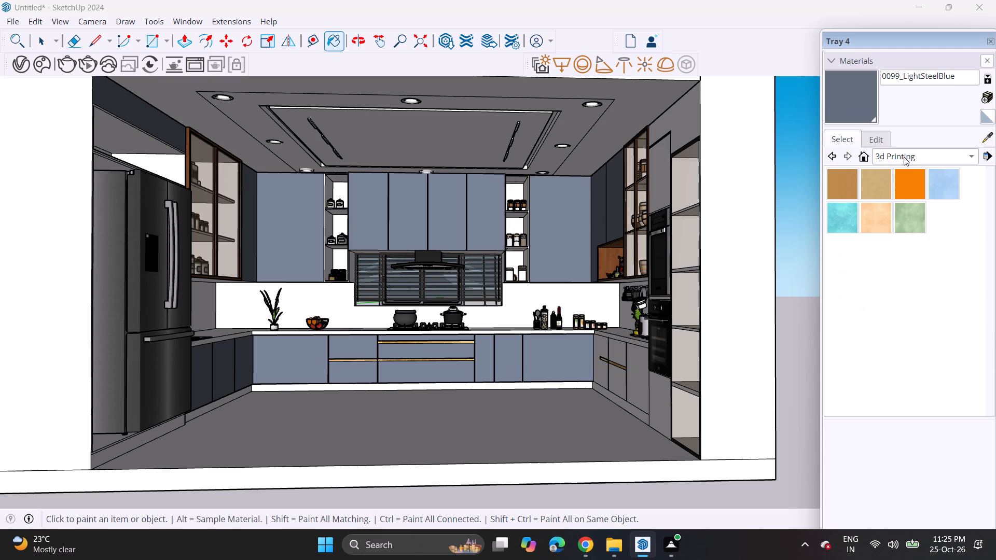
pyautogui.click(904, 157)
pyautogui.click(855, 282)
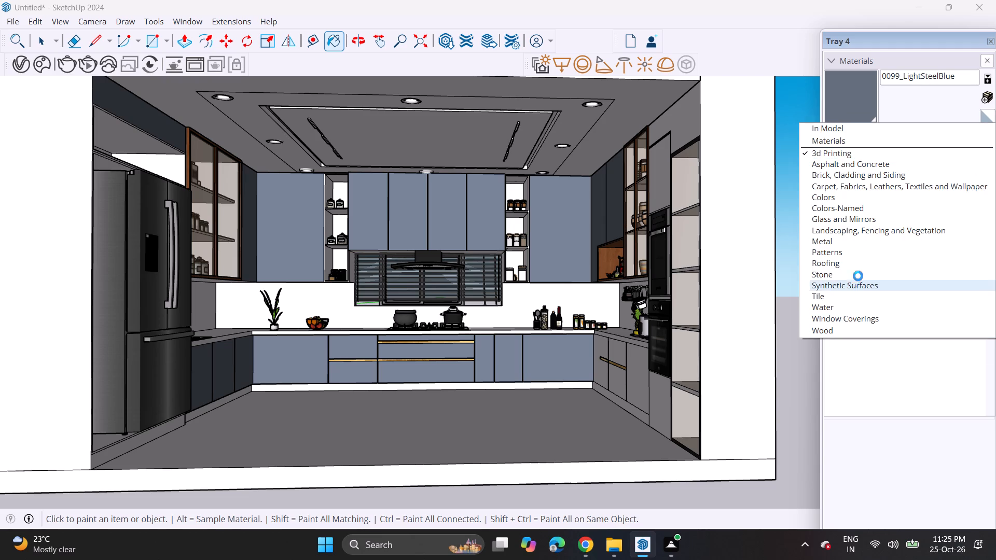
pyautogui.click(889, 159)
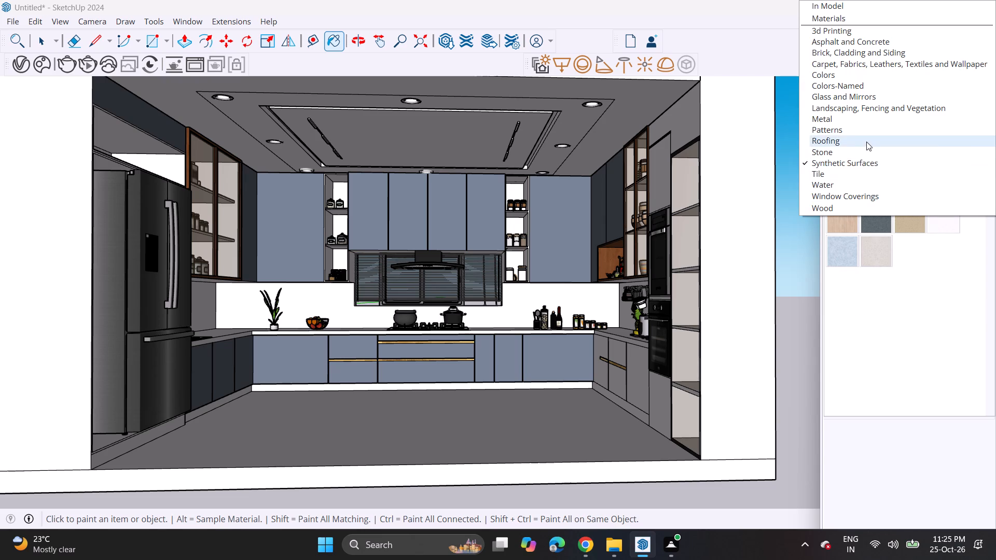
pyautogui.click(866, 142)
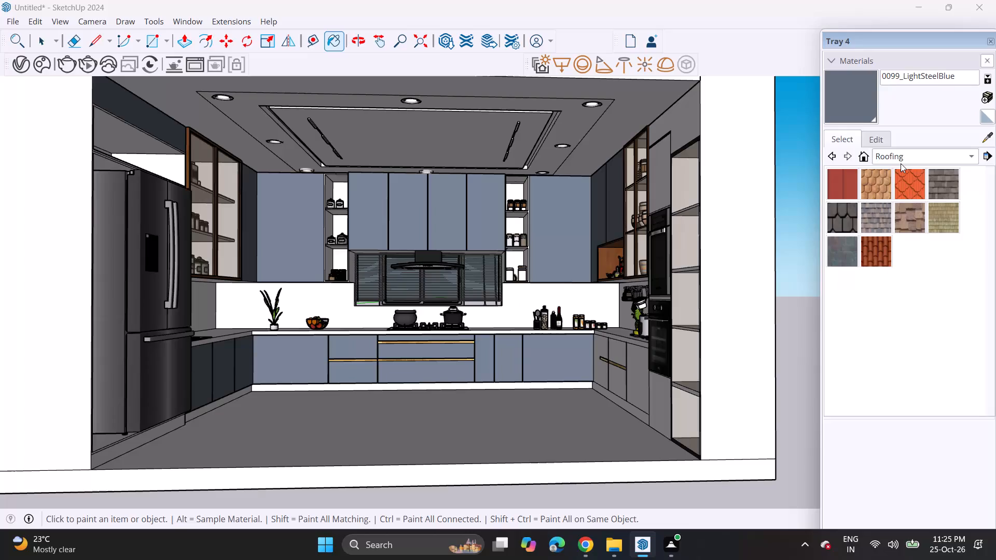
pyautogui.click(901, 161)
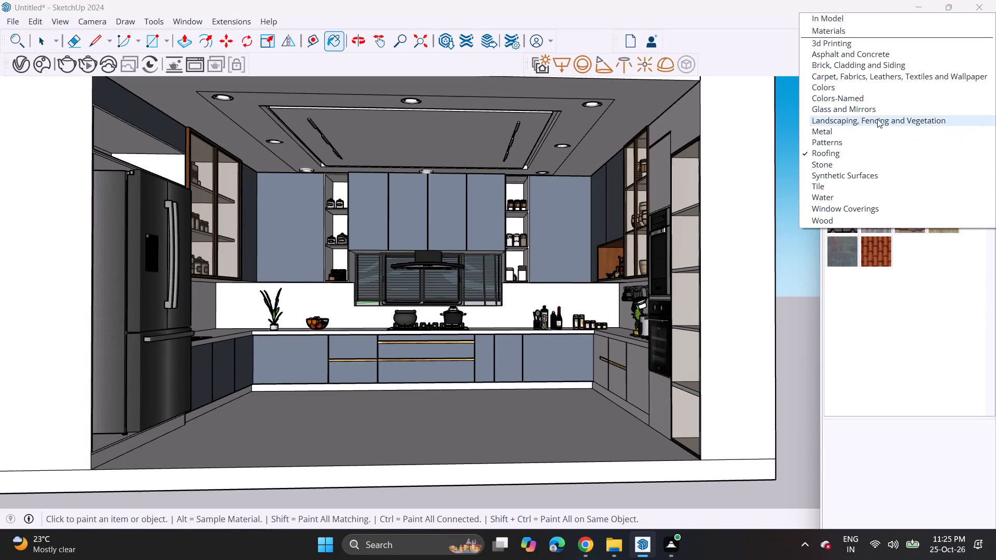
pyautogui.click(877, 119)
pyautogui.scroll(-4, 873, 249)
pyautogui.scroll(1, 868, 262)
pyautogui.scroll(-2, 868, 262)
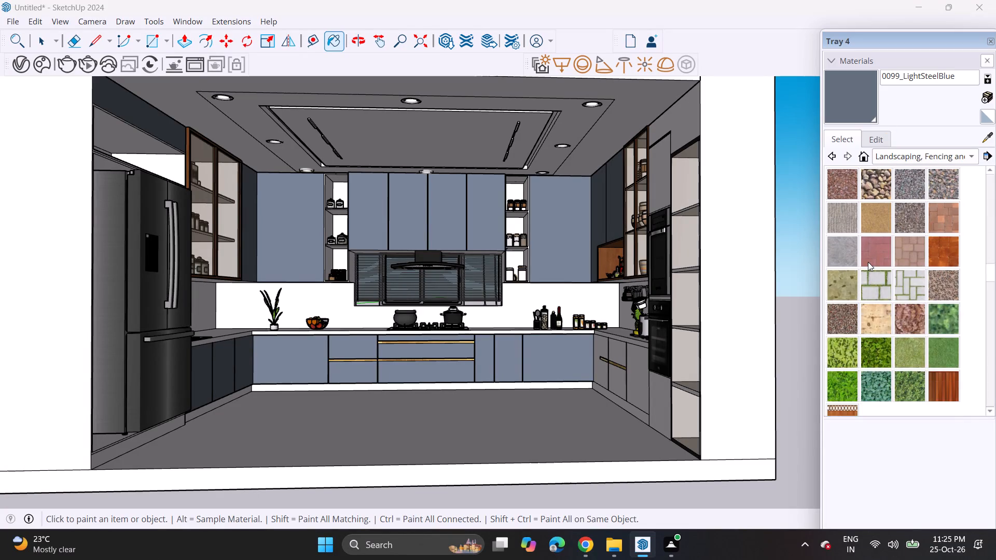
pyautogui.scroll(8, 868, 262)
pyautogui.click(917, 156)
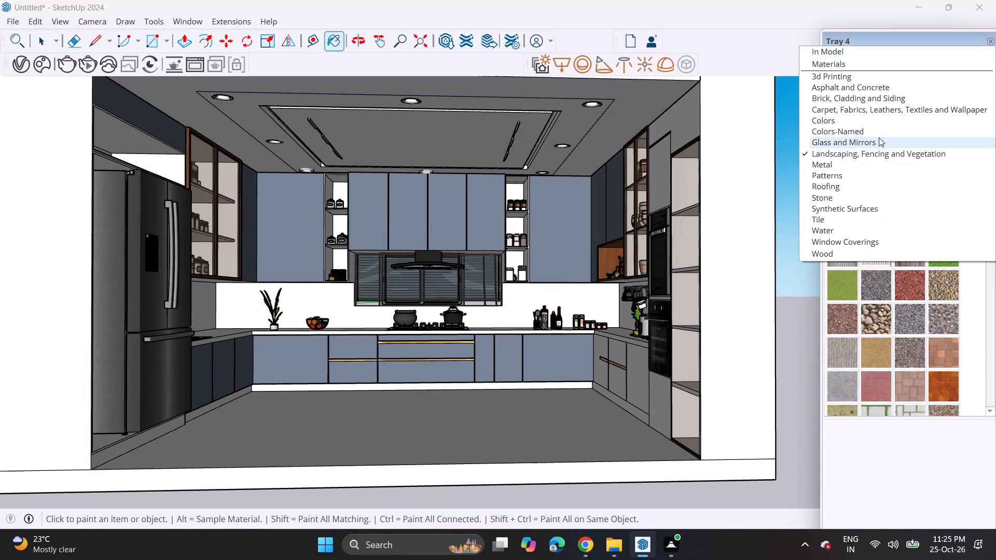
pyautogui.click(879, 138)
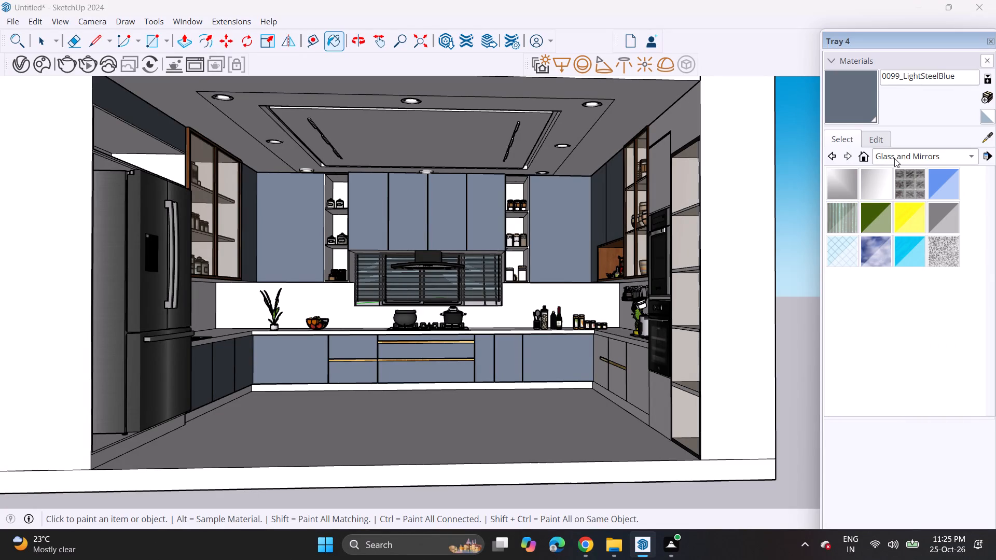
# Paint the front edges of the back-wall countertop and the oven-side countertop with Color C05 orange from the Colors collection.
pyautogui.click(894, 158)
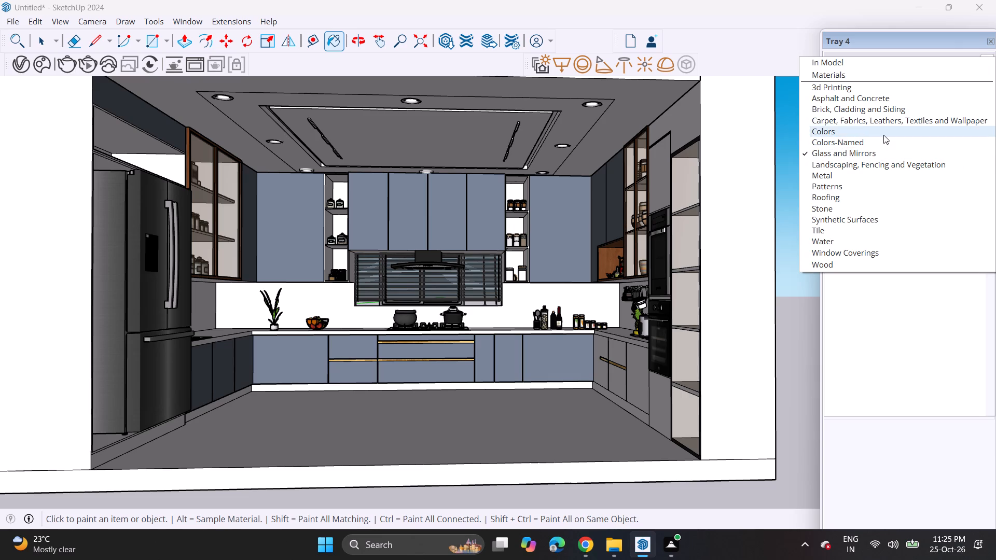
pyautogui.click(883, 135)
pyautogui.scroll(-3, 885, 256)
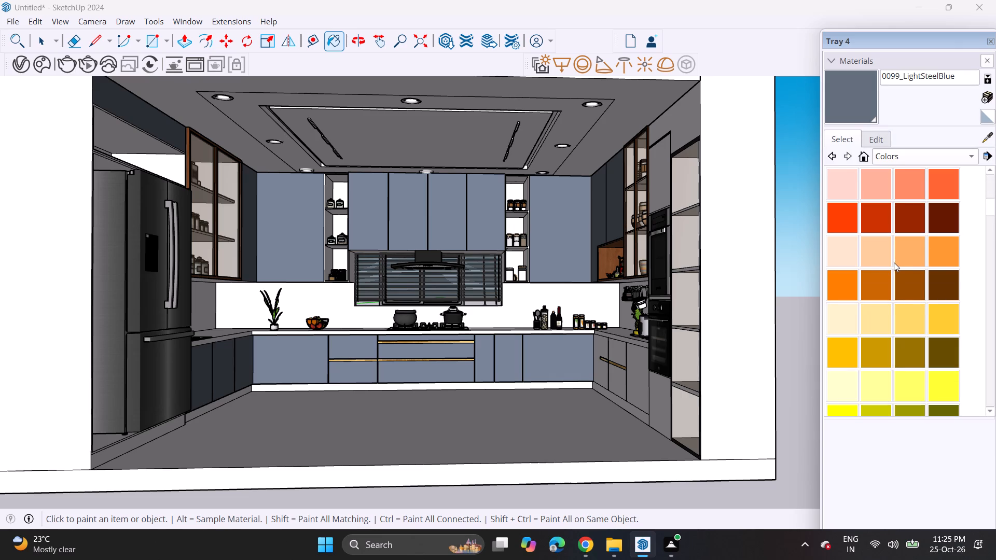
pyautogui.scroll(-4, 892, 354)
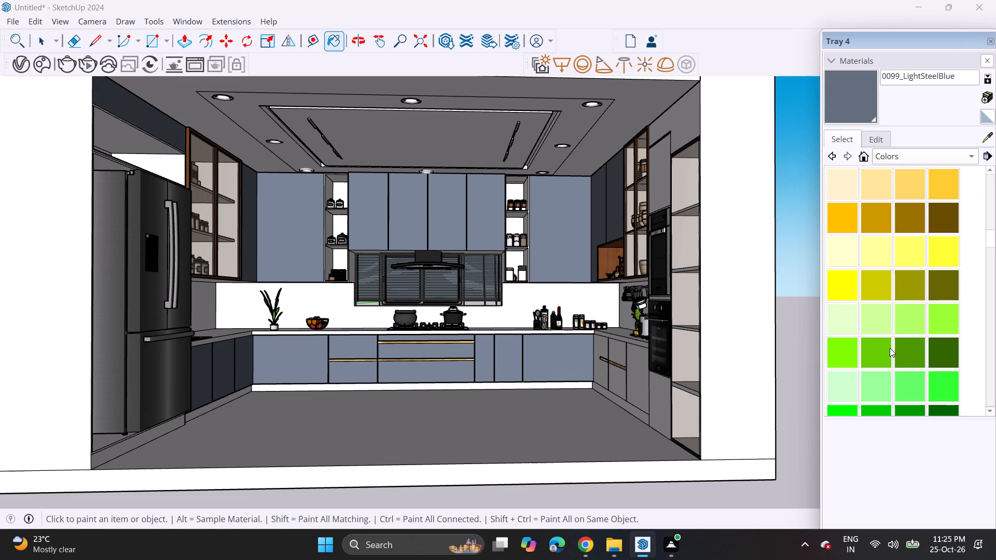
pyautogui.scroll(-7, 890, 348)
pyautogui.scroll(8, 890, 348)
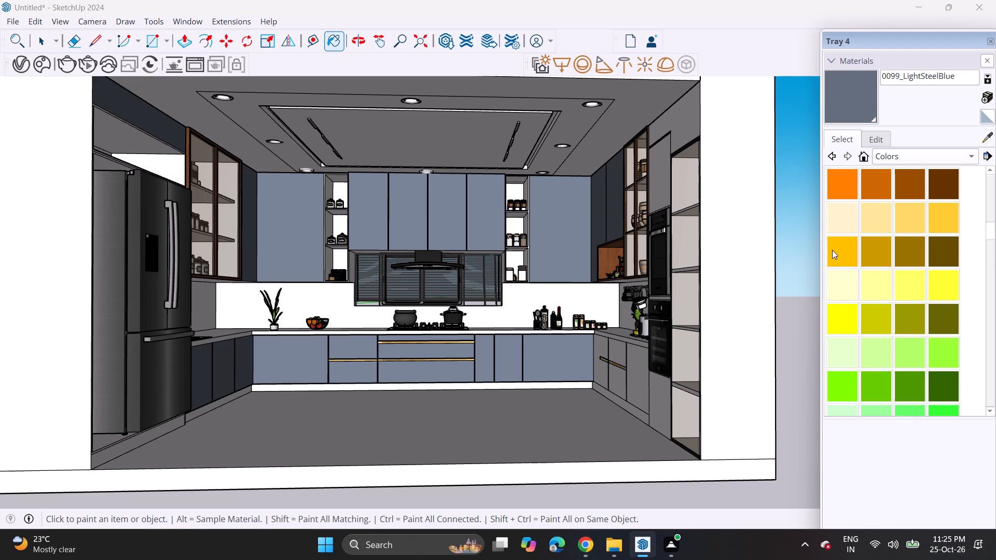
pyautogui.click(832, 250)
pyautogui.scroll(-2, 348, 352)
pyautogui.scroll(3, 348, 352)
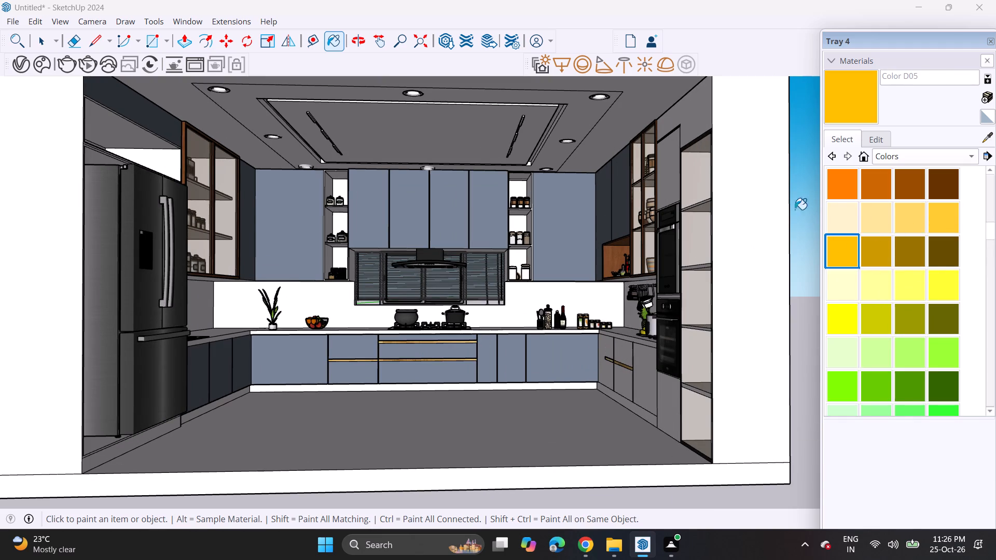
pyautogui.click(841, 190)
pyautogui.scroll(6, 575, 323)
pyautogui.scroll(-1, 513, 337)
pyautogui.scroll(4, 513, 337)
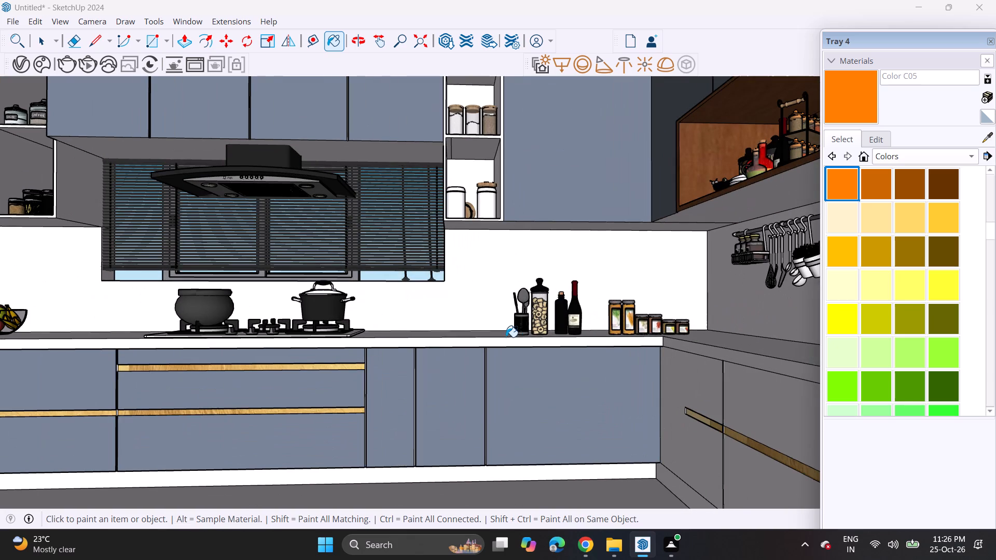
pyautogui.click(505, 342)
pyautogui.scroll(-5, 508, 346)
pyautogui.click(612, 345)
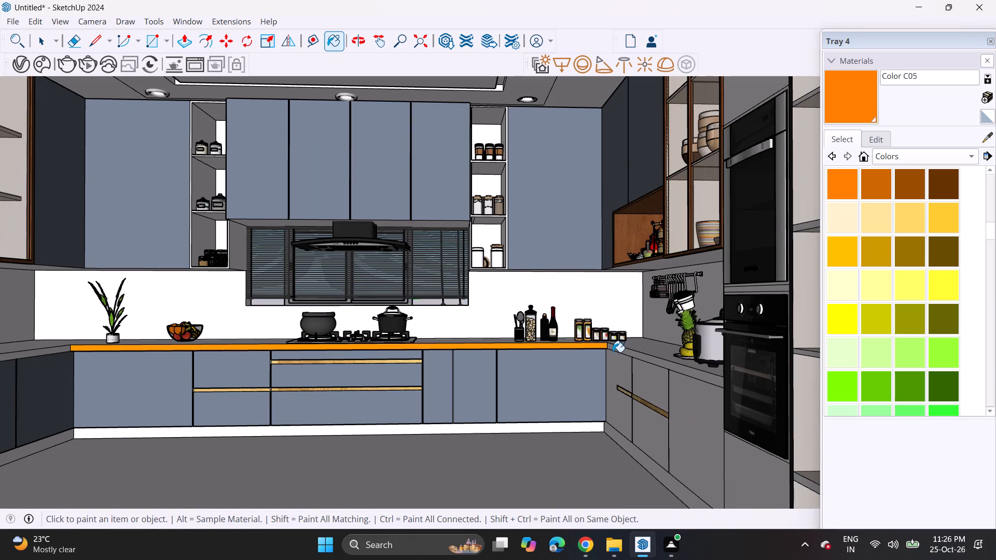
pyautogui.click(617, 349)
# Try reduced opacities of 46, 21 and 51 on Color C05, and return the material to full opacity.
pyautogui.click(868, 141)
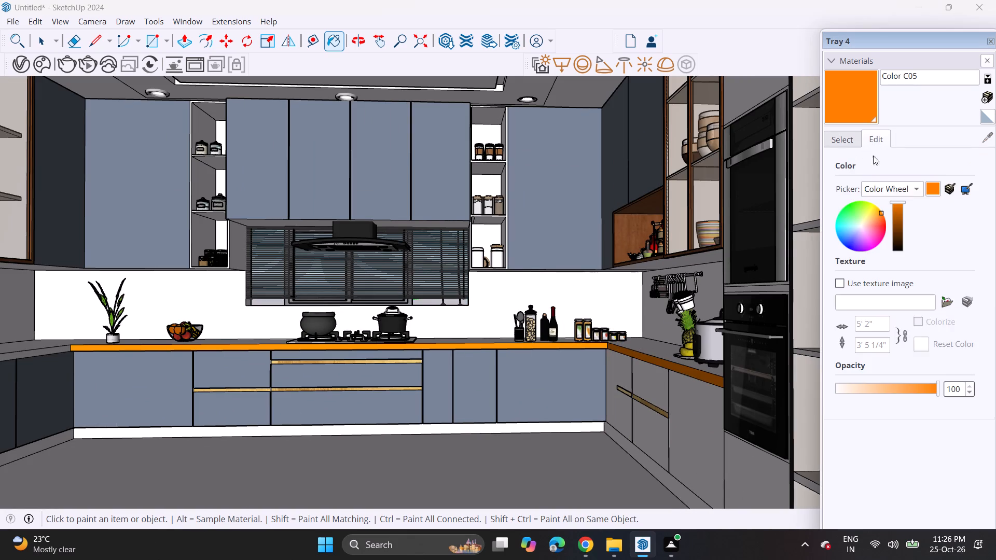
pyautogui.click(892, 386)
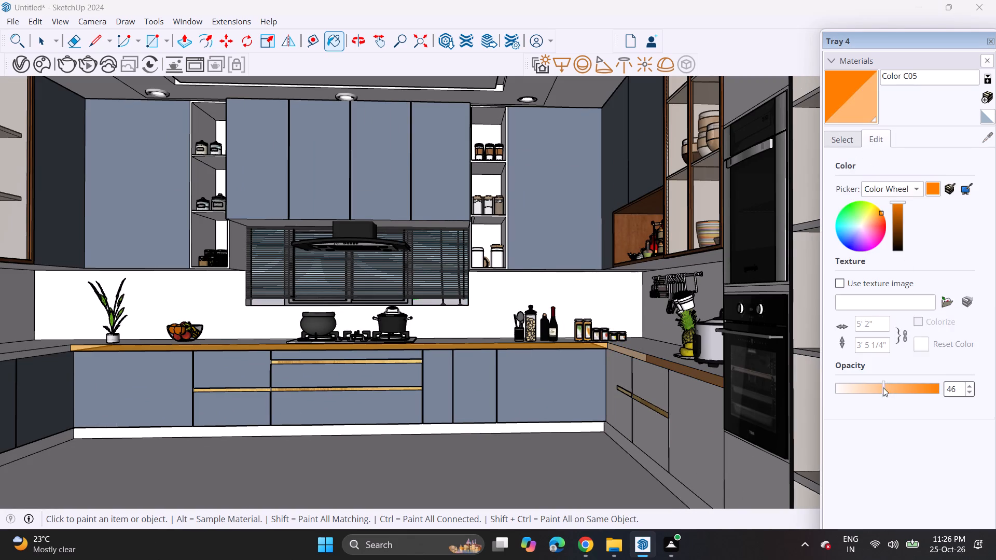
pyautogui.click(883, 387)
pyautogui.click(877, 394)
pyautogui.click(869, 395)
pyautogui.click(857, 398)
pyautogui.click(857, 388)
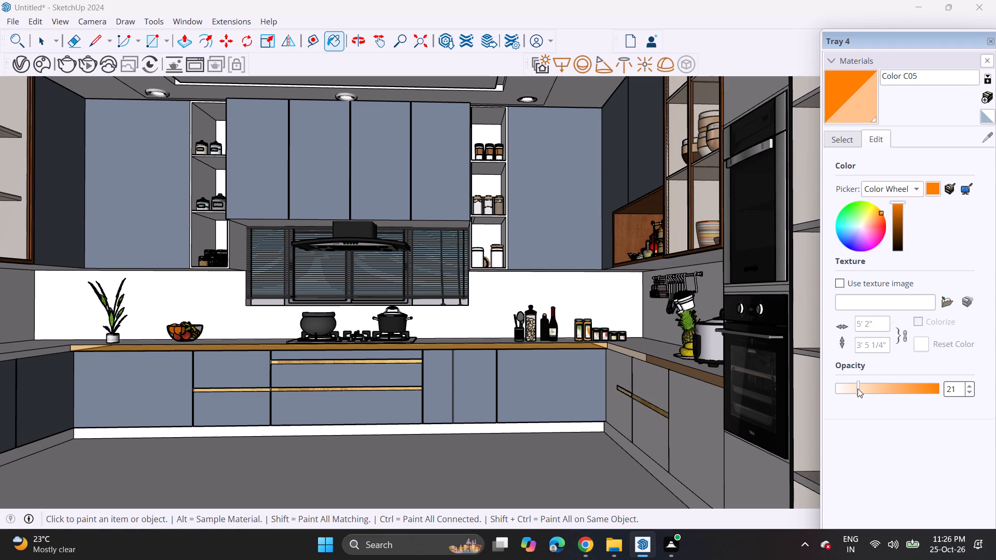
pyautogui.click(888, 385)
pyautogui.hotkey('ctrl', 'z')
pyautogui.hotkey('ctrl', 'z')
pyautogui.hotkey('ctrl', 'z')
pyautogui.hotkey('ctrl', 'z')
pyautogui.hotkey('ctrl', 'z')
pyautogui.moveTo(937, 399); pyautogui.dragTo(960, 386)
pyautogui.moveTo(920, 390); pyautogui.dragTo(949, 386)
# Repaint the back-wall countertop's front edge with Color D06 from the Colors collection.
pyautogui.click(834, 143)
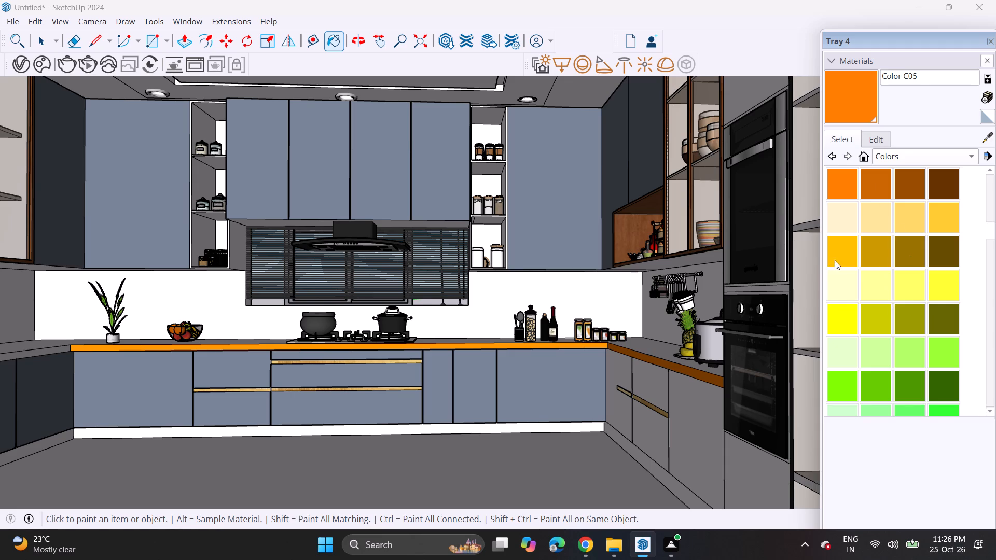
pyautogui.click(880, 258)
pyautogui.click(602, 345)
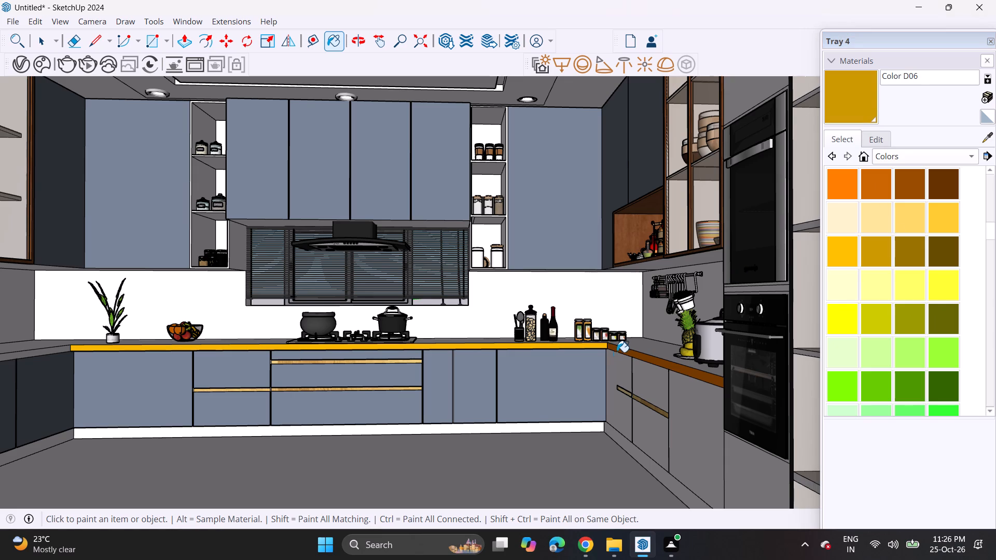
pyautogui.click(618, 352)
# Paint the front edge of the back-wall countertop with the yellow Color D04 from the Colors collection.
pyautogui.scroll(-4, 937, 264)
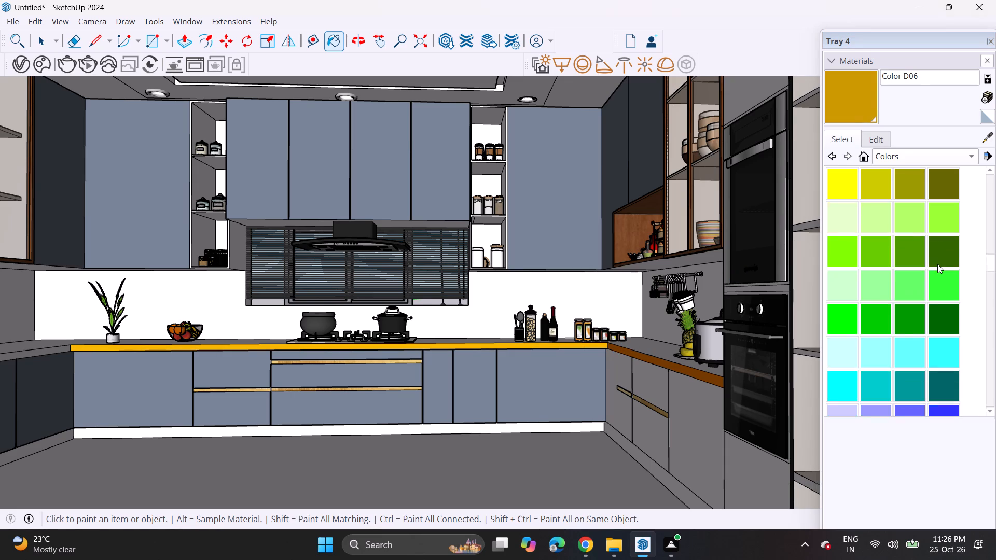
pyautogui.scroll(-8, 937, 264)
pyautogui.scroll(15, 937, 264)
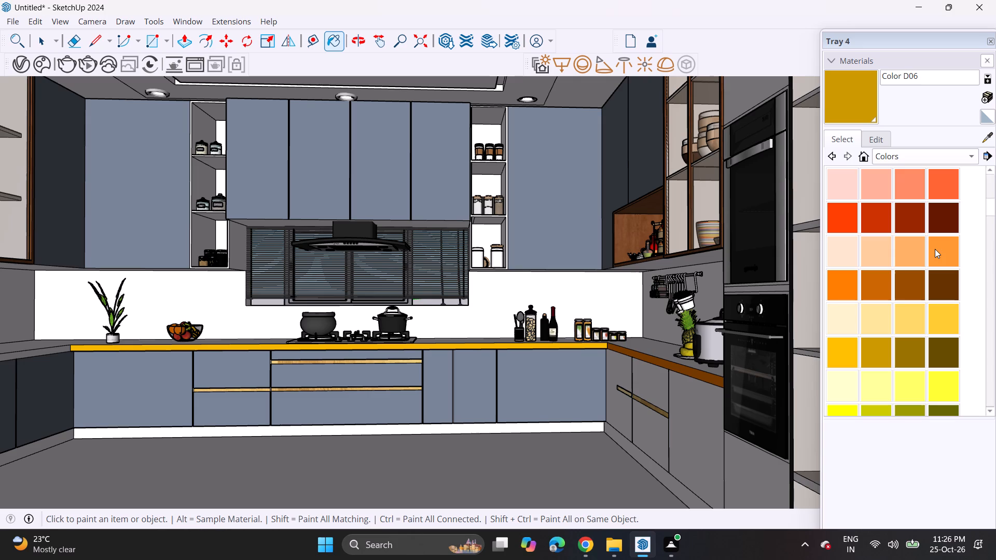
pyautogui.scroll(3, 935, 249)
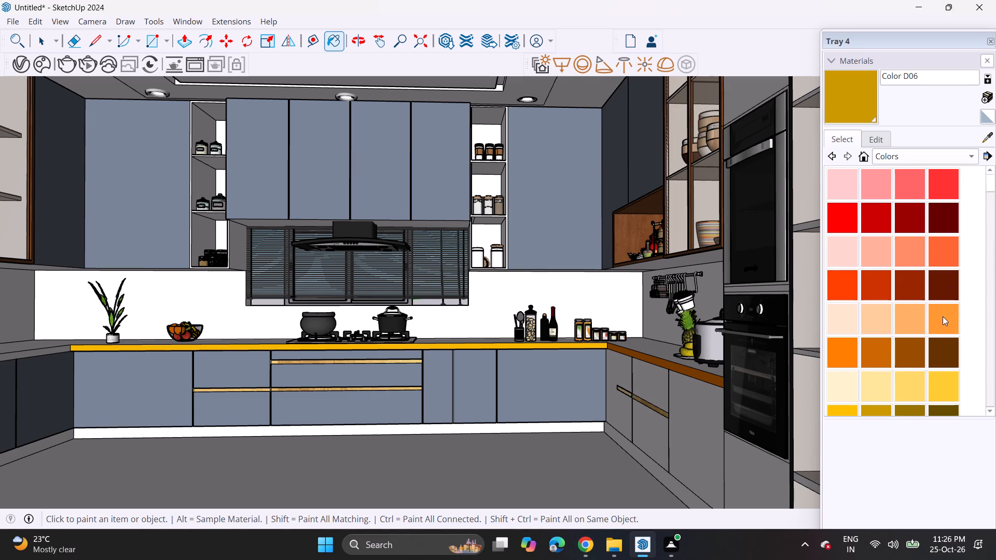
pyautogui.click(934, 388)
pyautogui.click(503, 347)
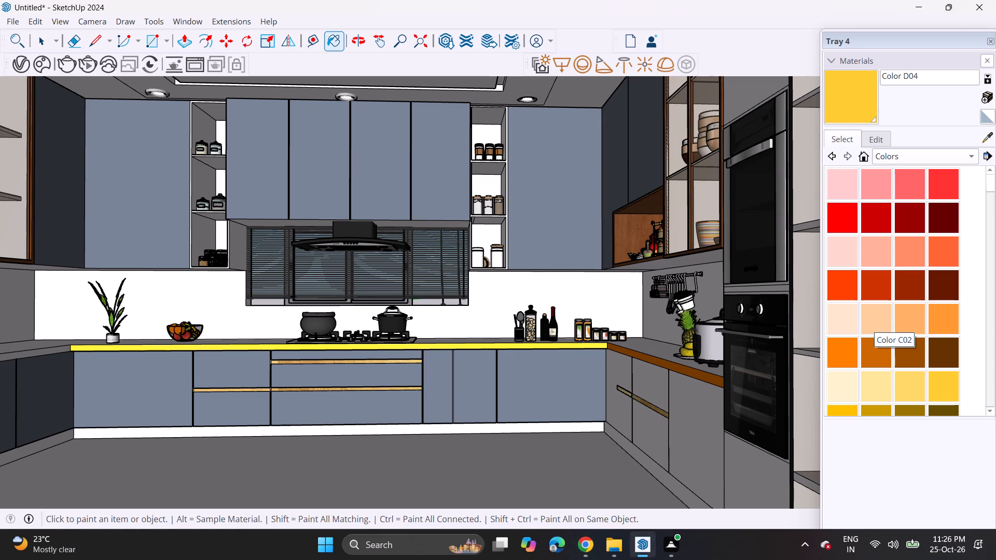
# Switch to the 3D Warehouse page in the browser and search the models for "gold strap".
pyautogui.click(590, 549)
pyautogui.scroll(13, 524, 329)
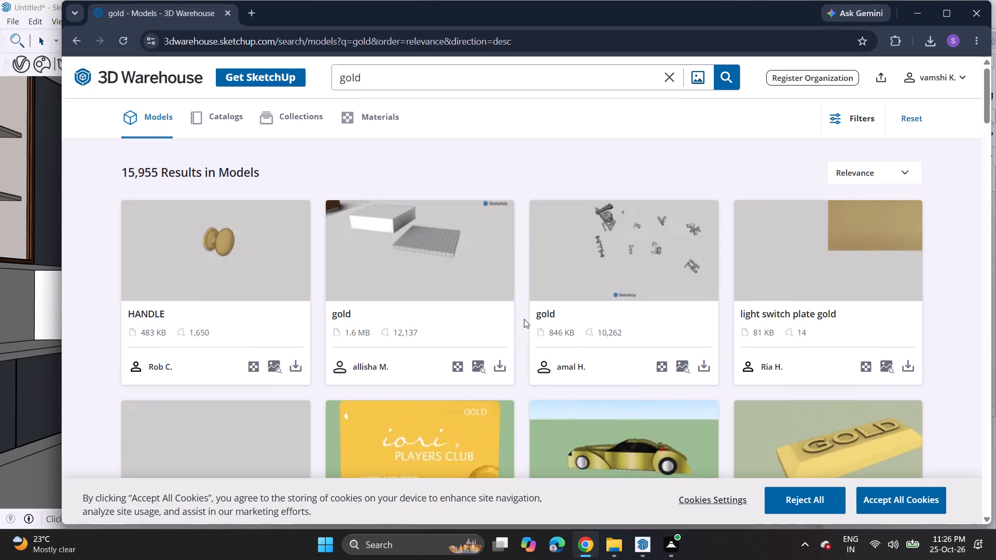
pyautogui.scroll(4, 524, 319)
pyautogui.click(674, 73)
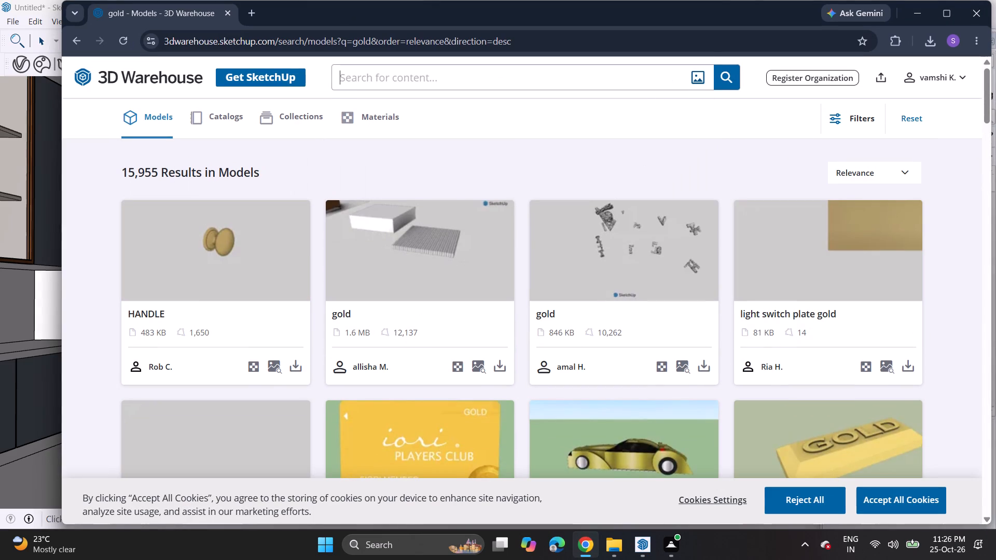
pyautogui.write('gold')
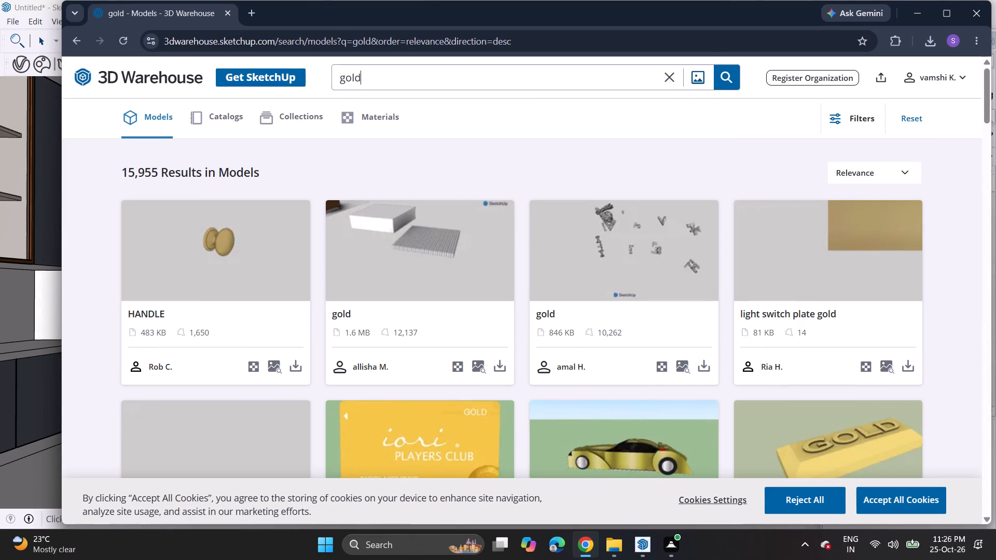
pyautogui.press('space')
pyautogui.write('sra')
pyautogui.press('p')
pyautogui.click(366, 81)
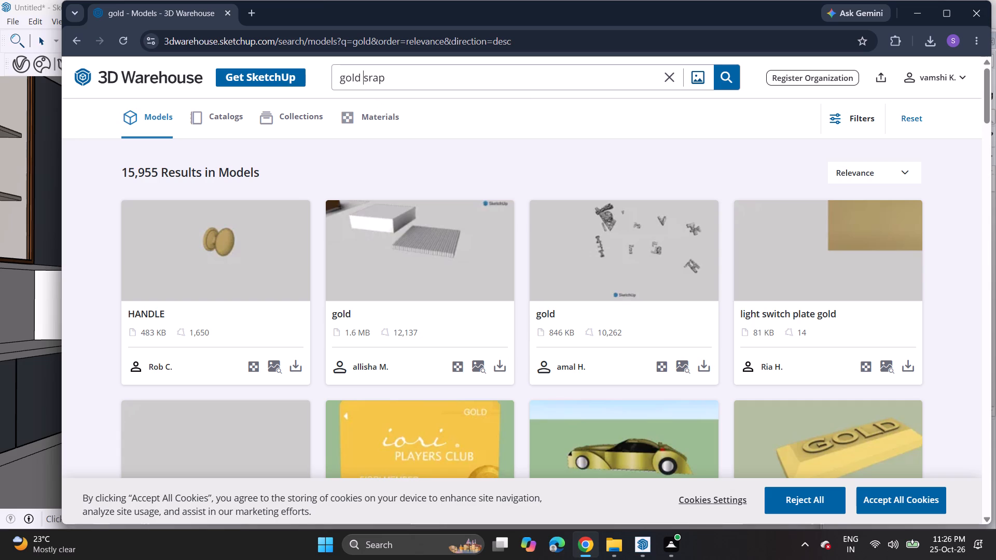
pyautogui.click(366, 81)
pyautogui.click(370, 78)
pyautogui.press('t')
pyautogui.press('Return')
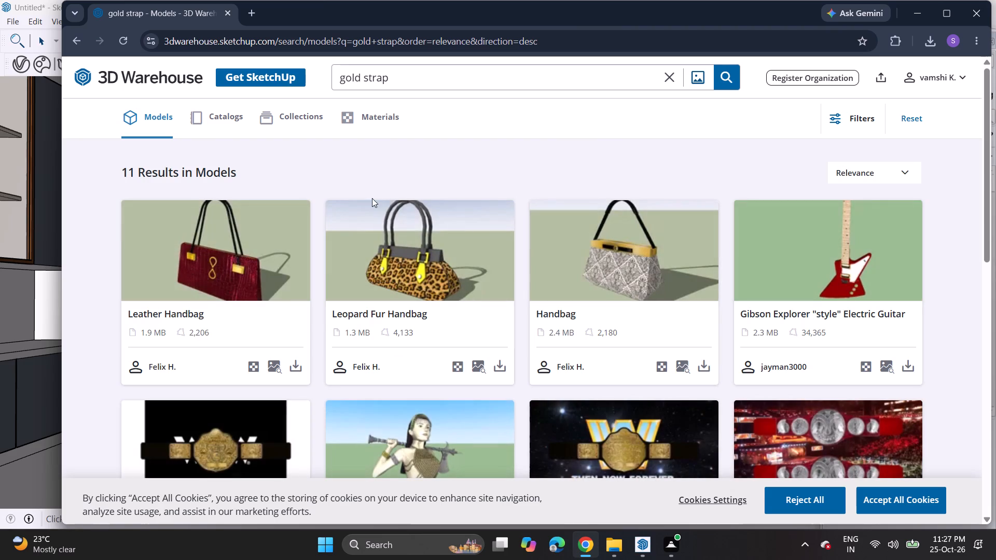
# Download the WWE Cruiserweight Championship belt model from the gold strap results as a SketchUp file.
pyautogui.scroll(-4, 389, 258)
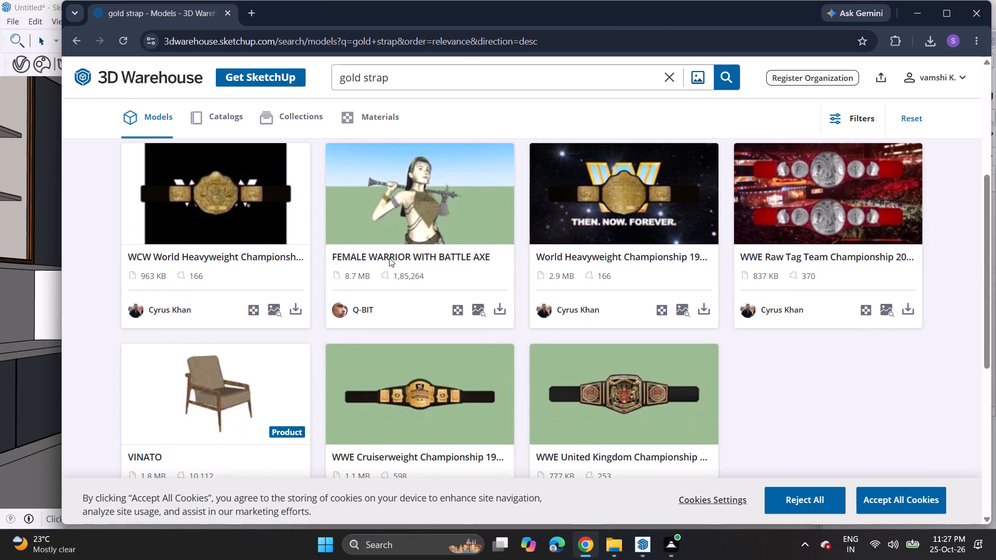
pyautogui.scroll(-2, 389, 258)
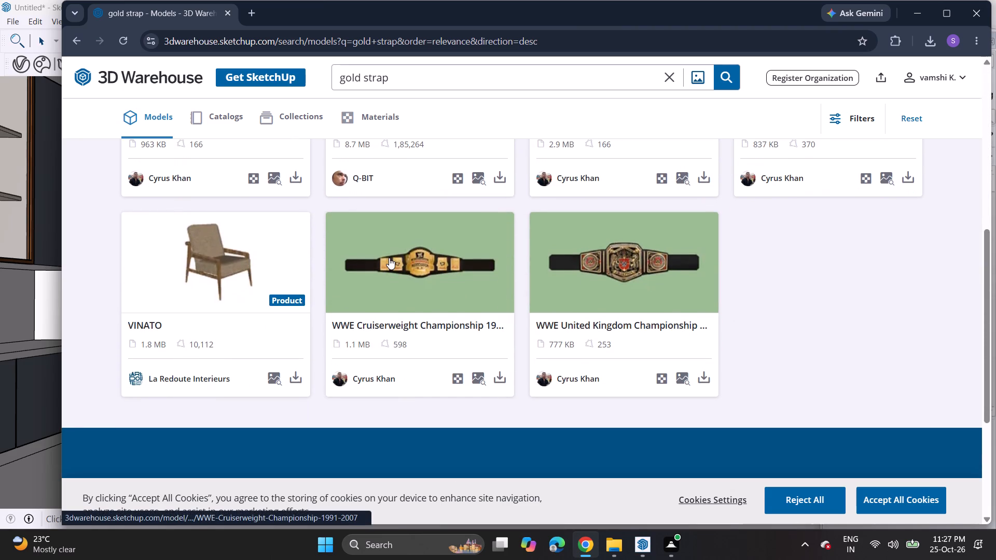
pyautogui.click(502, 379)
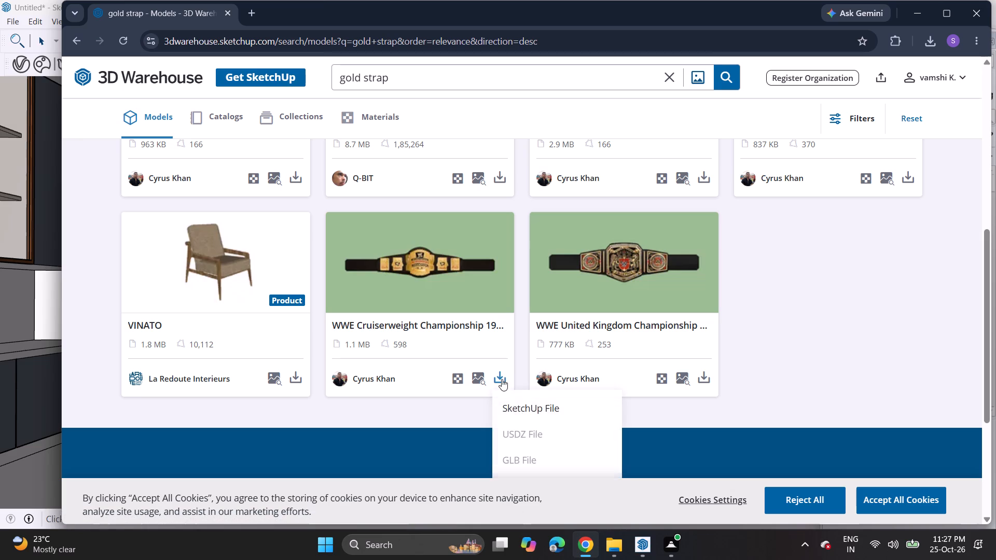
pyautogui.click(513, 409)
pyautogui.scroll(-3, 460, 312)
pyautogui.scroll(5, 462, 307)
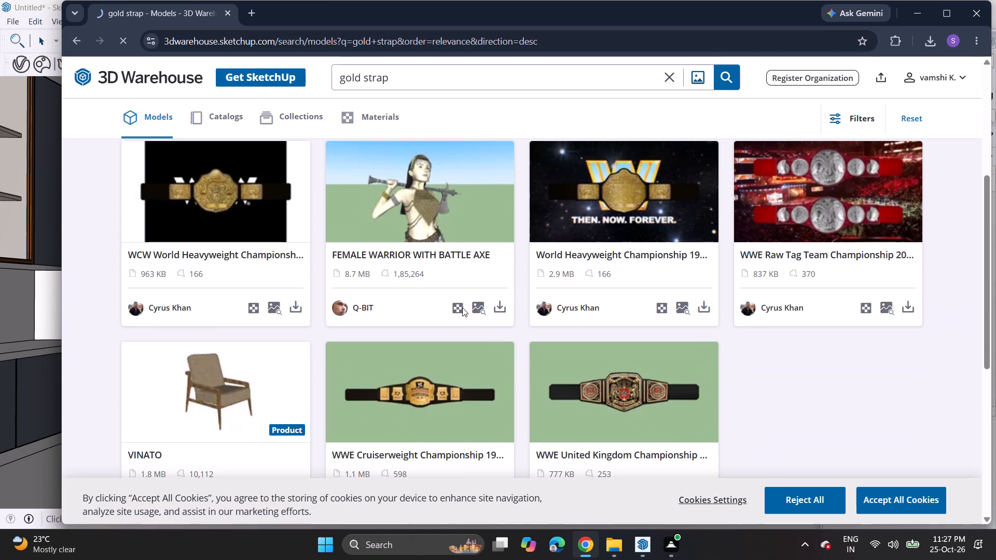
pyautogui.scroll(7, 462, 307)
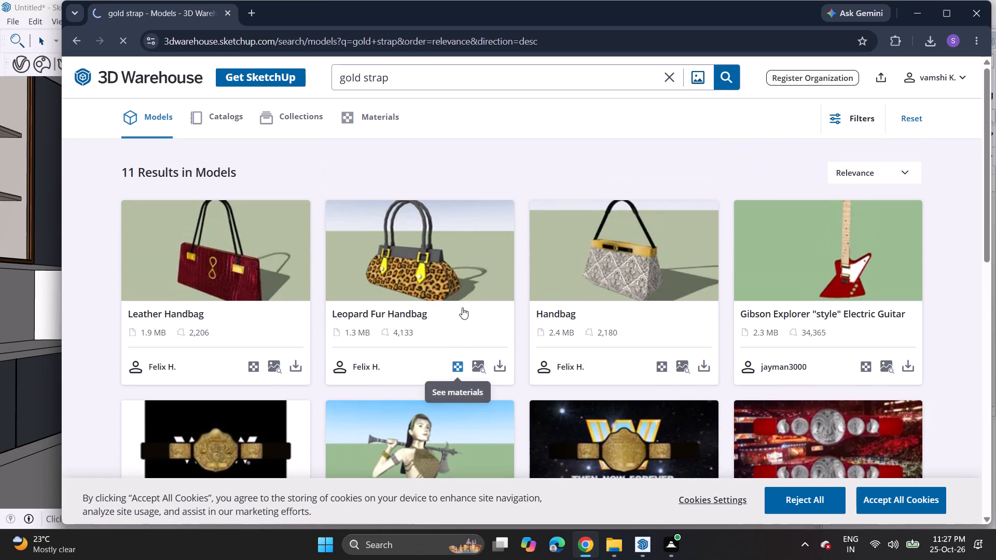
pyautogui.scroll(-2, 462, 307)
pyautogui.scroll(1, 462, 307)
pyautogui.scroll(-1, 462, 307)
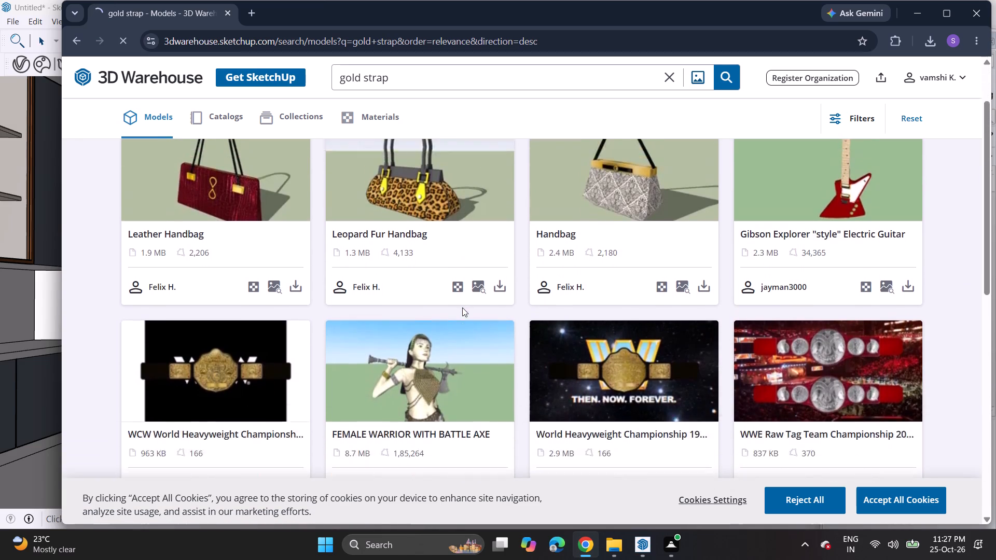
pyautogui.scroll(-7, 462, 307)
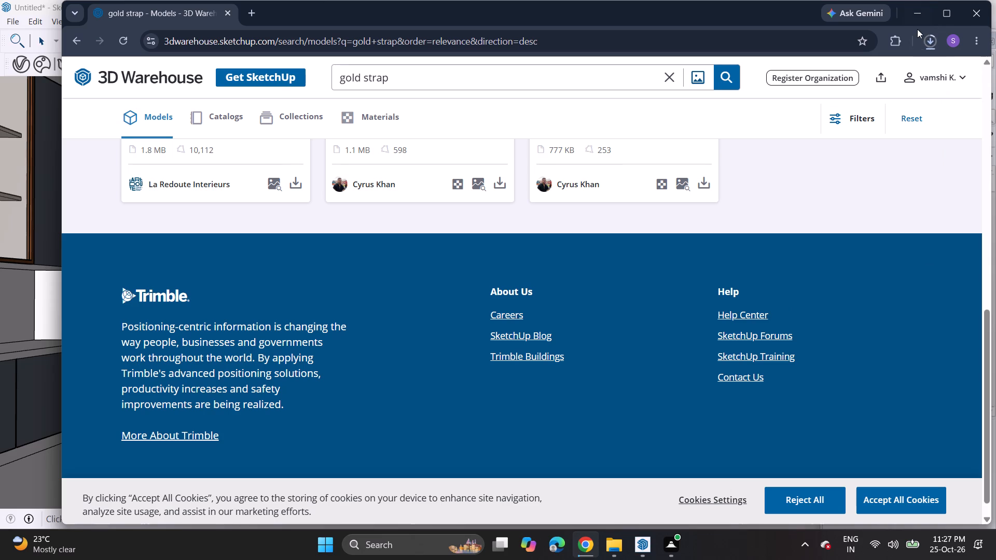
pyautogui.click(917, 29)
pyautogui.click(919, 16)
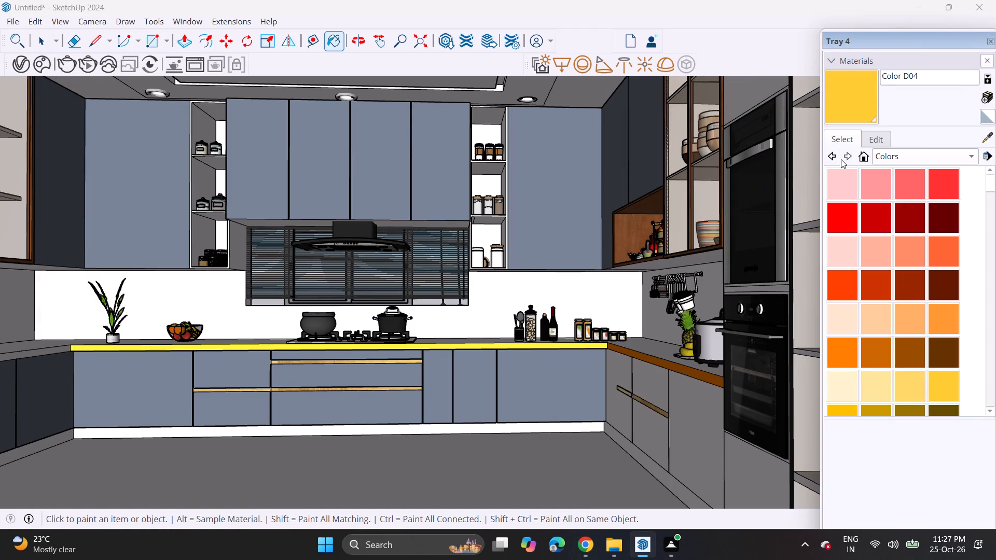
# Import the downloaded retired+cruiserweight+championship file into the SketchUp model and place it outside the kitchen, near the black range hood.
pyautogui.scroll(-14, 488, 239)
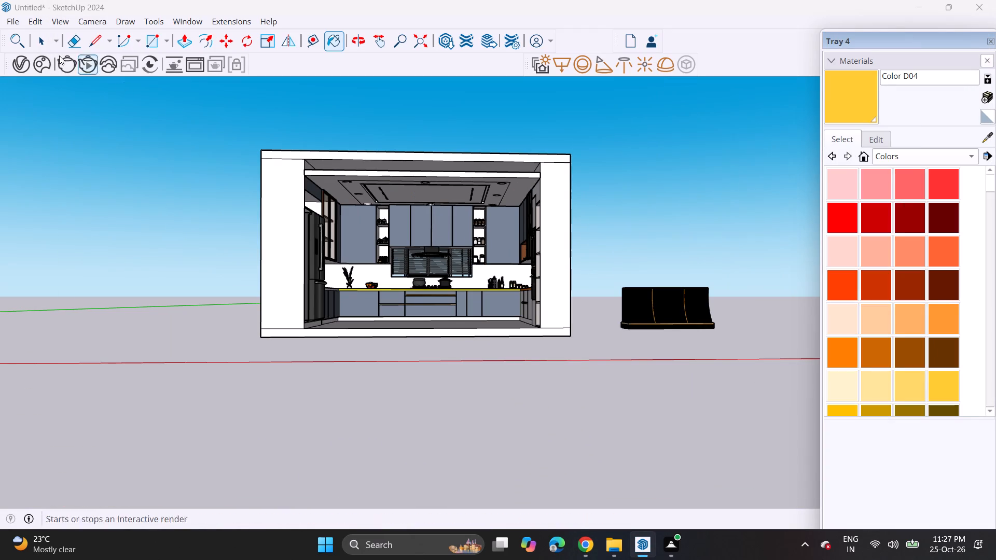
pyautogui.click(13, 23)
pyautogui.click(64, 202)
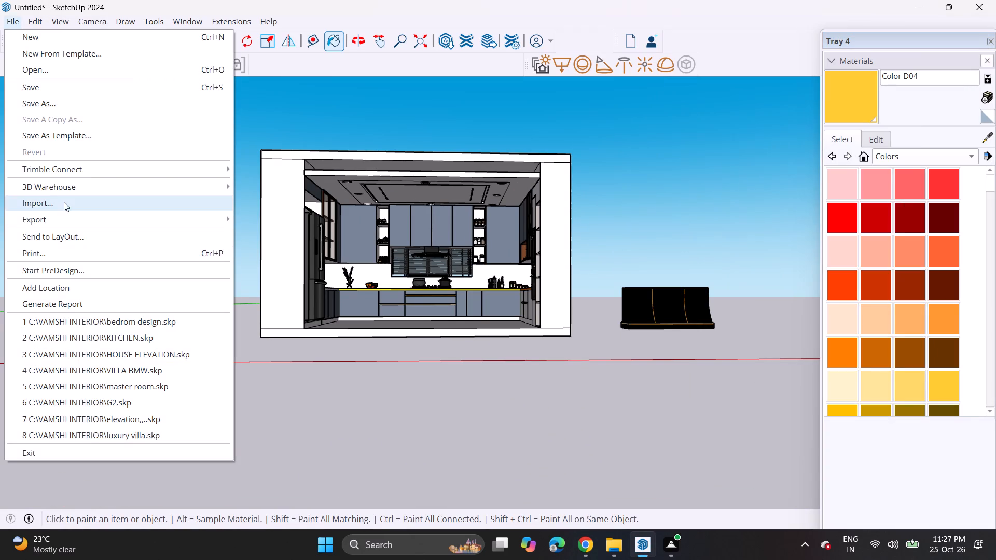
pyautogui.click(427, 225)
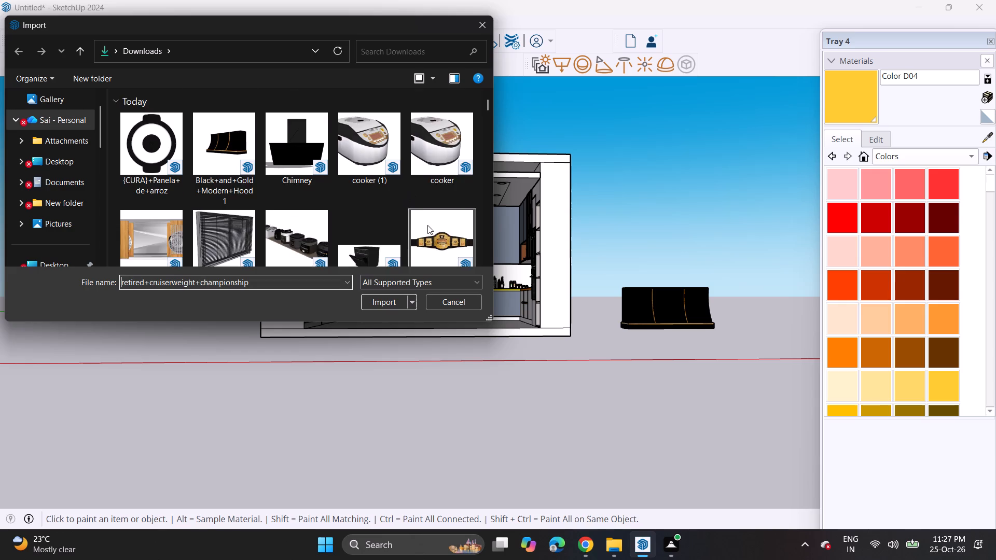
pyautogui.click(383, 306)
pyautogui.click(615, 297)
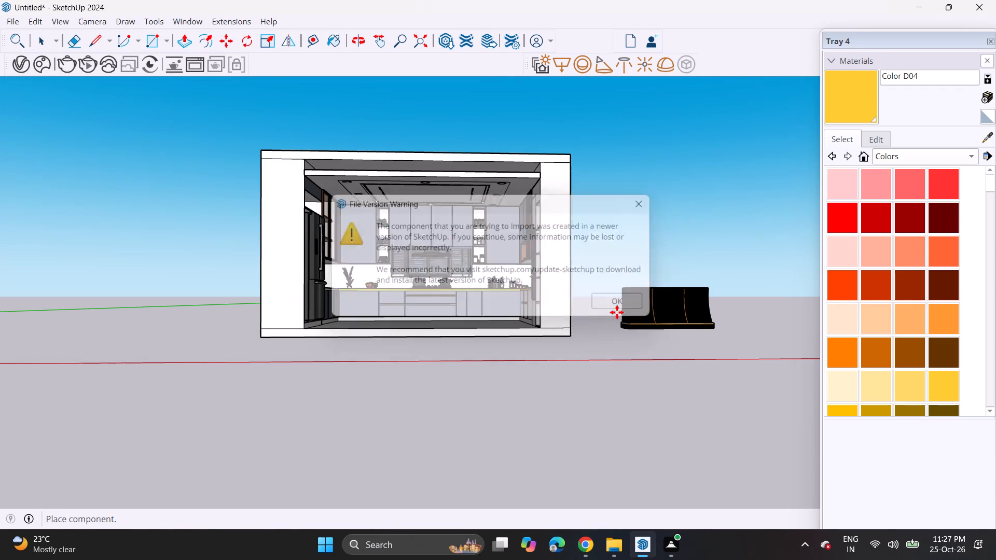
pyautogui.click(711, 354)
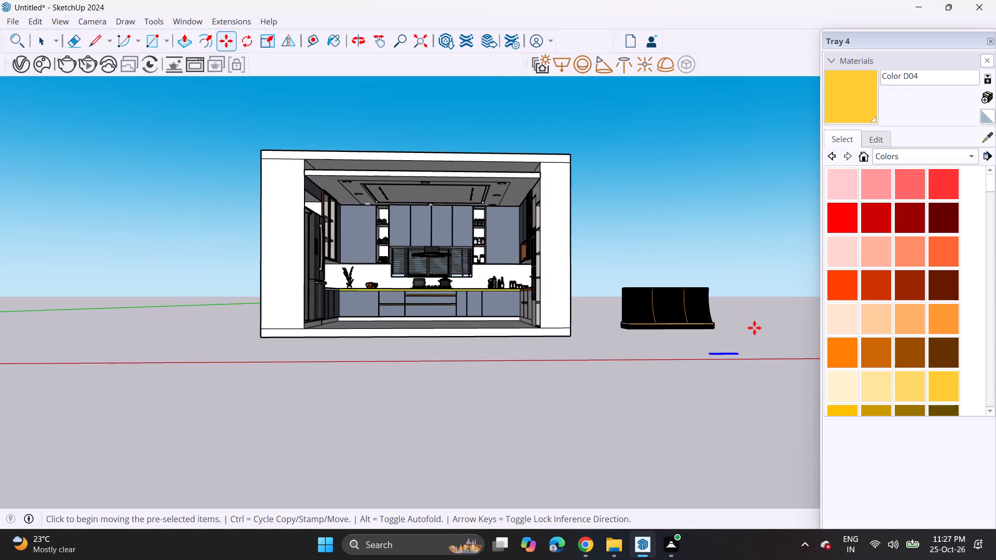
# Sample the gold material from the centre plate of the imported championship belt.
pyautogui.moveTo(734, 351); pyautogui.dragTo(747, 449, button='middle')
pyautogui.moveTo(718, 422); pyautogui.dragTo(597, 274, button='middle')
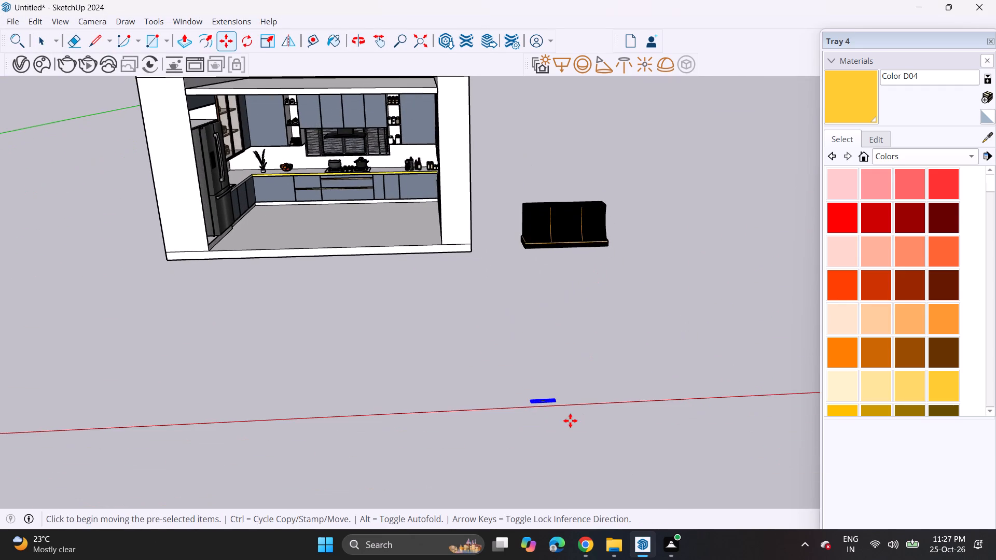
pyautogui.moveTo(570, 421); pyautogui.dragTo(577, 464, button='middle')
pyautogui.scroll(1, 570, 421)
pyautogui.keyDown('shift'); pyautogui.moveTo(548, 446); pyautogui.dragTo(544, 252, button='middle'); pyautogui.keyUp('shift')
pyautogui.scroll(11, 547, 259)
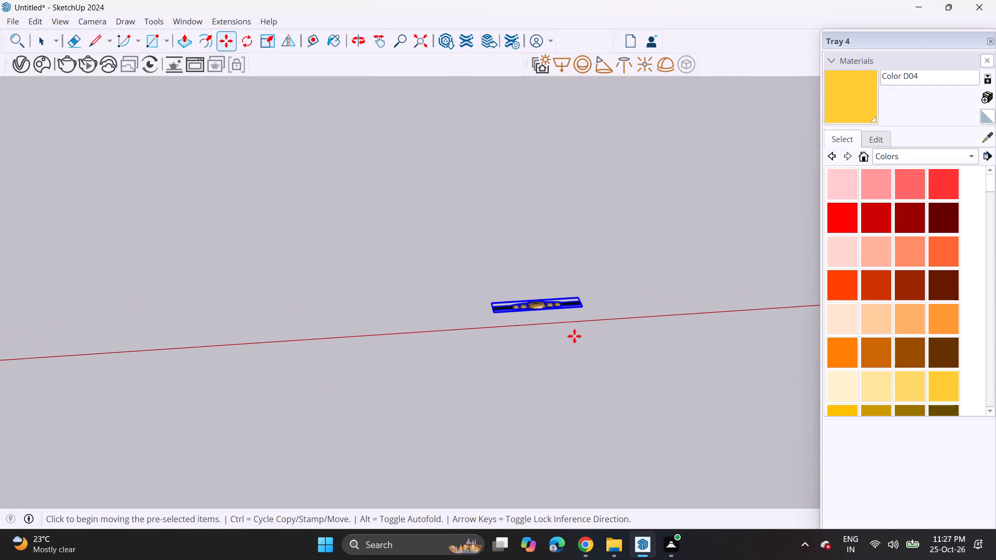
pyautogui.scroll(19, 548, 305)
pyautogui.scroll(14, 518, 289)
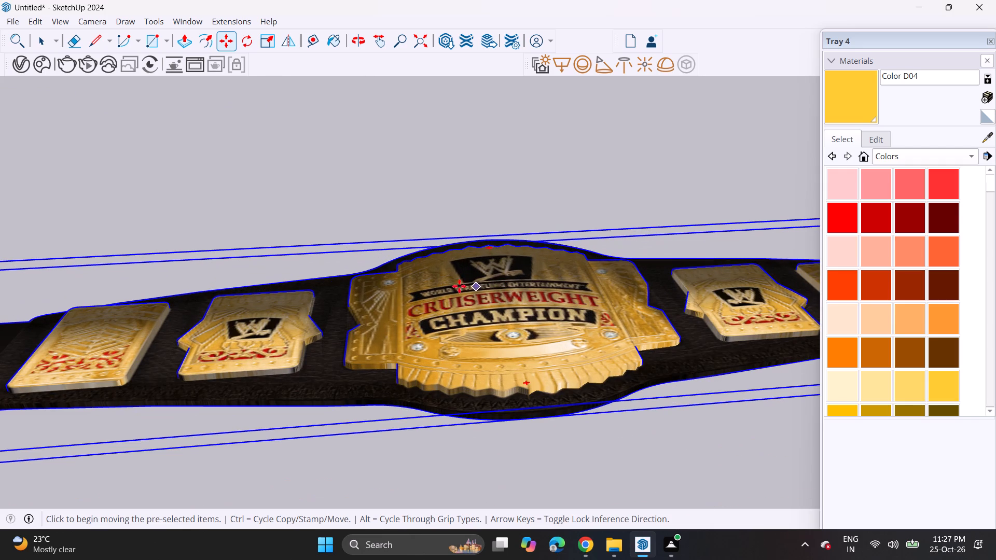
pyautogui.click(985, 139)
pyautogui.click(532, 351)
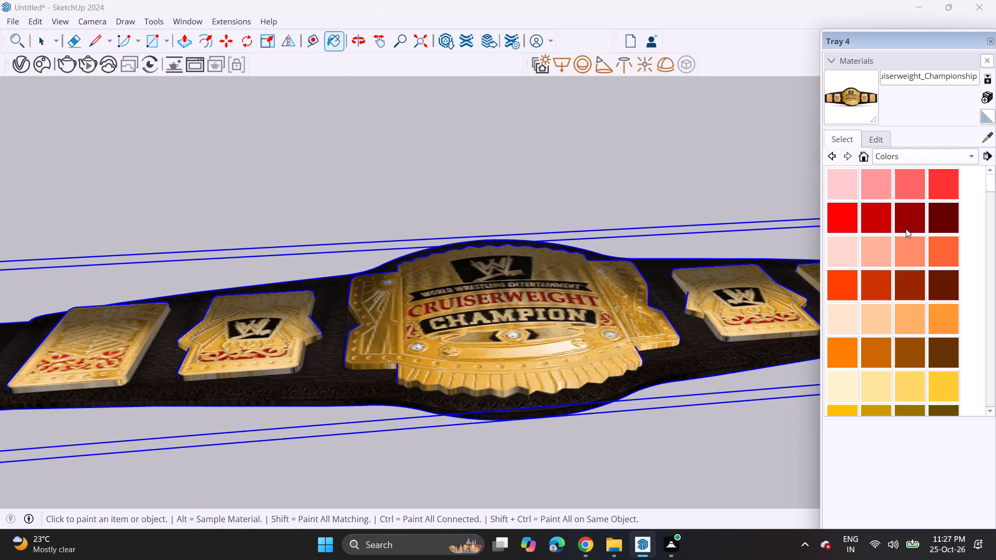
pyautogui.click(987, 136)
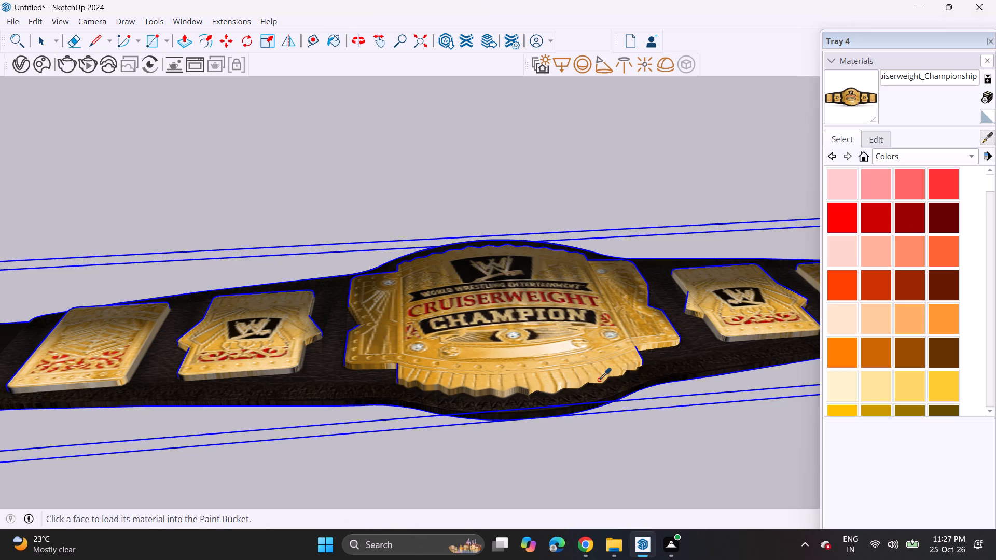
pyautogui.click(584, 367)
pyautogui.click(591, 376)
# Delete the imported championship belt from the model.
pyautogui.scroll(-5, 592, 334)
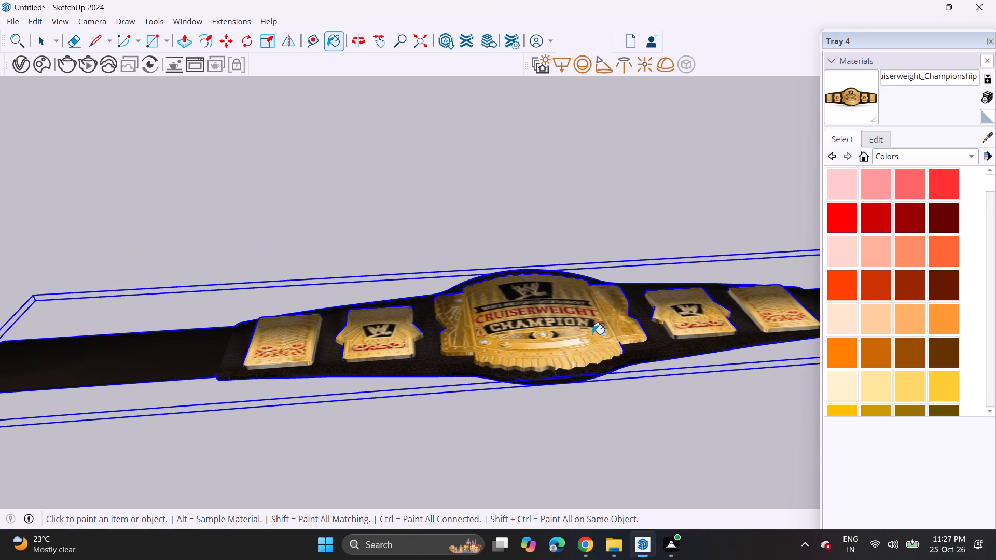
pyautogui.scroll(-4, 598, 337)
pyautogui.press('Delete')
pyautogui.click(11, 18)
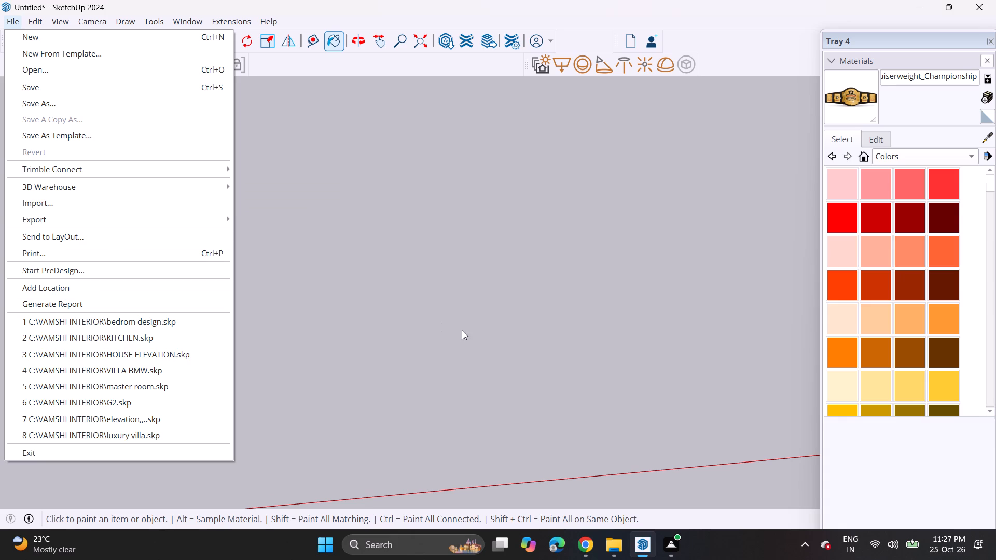
# Return to 3D Warehouse in the browser, search the models for "gold" and look through the results for a usable gold finish.
pyautogui.click(588, 544)
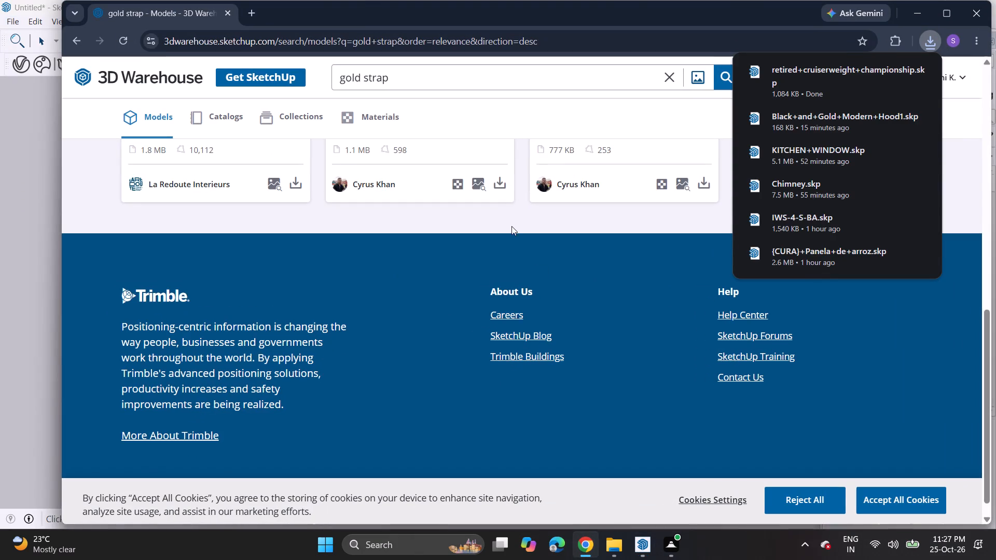
pyautogui.scroll(10, 511, 226)
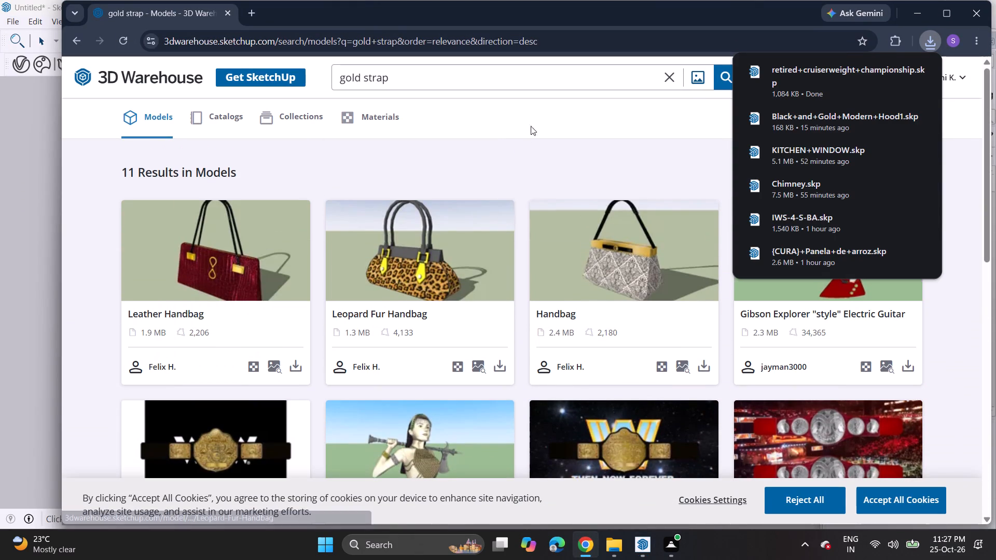
pyautogui.click(674, 73)
pyautogui.write('gold')
pyautogui.press('space')
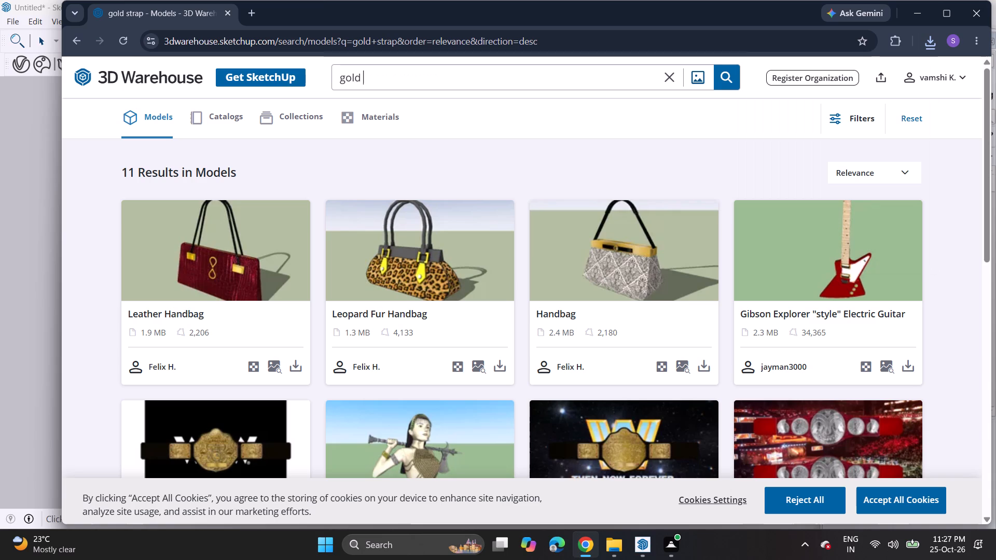
pyautogui.press('Return')
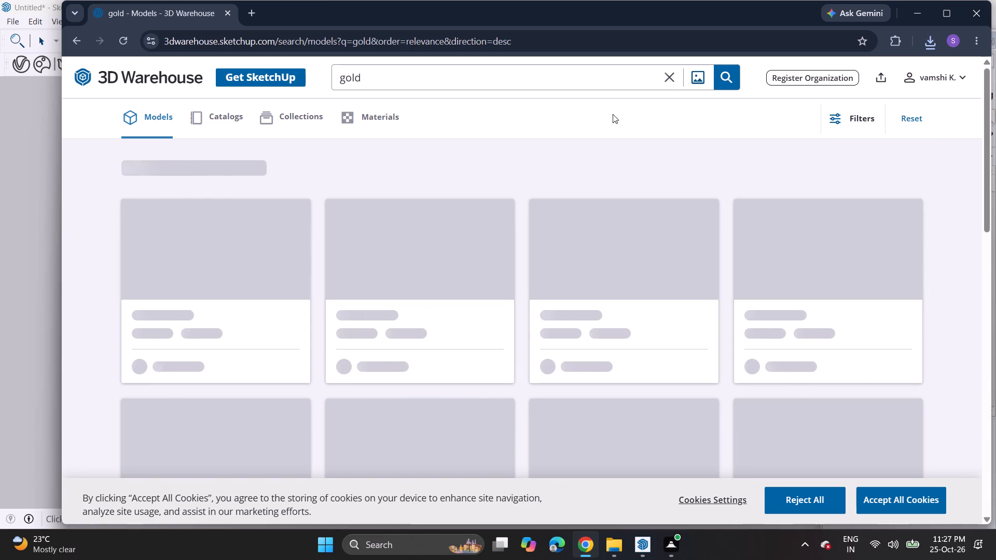
pyautogui.scroll(-2, 403, 135)
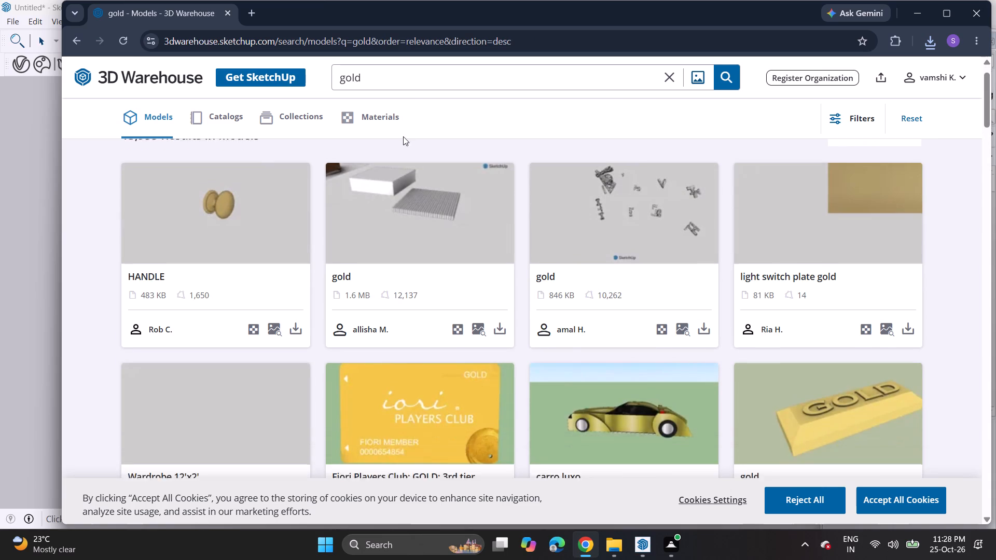
pyautogui.scroll(-4, 403, 136)
pyautogui.scroll(2, 403, 136)
pyautogui.scroll(-4, 403, 136)
pyautogui.scroll(7, 403, 136)
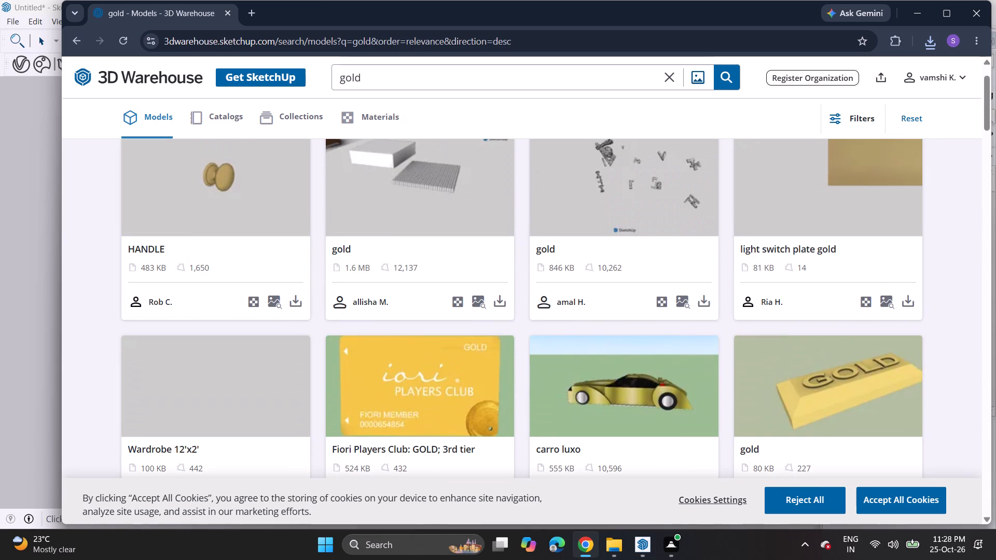
# Refine the 3D Warehouse model search to "gold glass".
pyautogui.click(399, 76)
pyautogui.press('space')
pyautogui.write('glass')
pyautogui.press('Return')
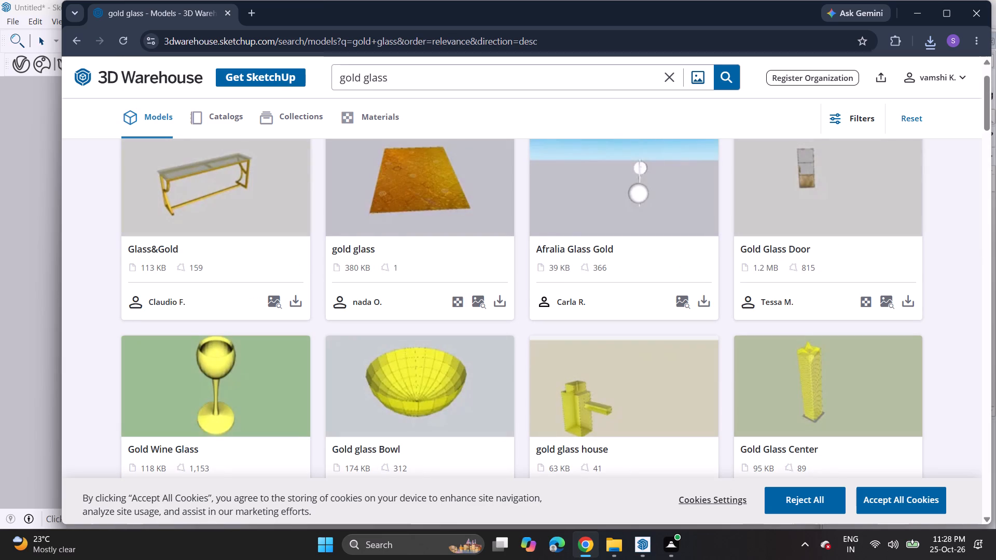
# Download the "gold glass" model from the search results as a SketchUp file.
pyautogui.scroll(4, 303, 362)
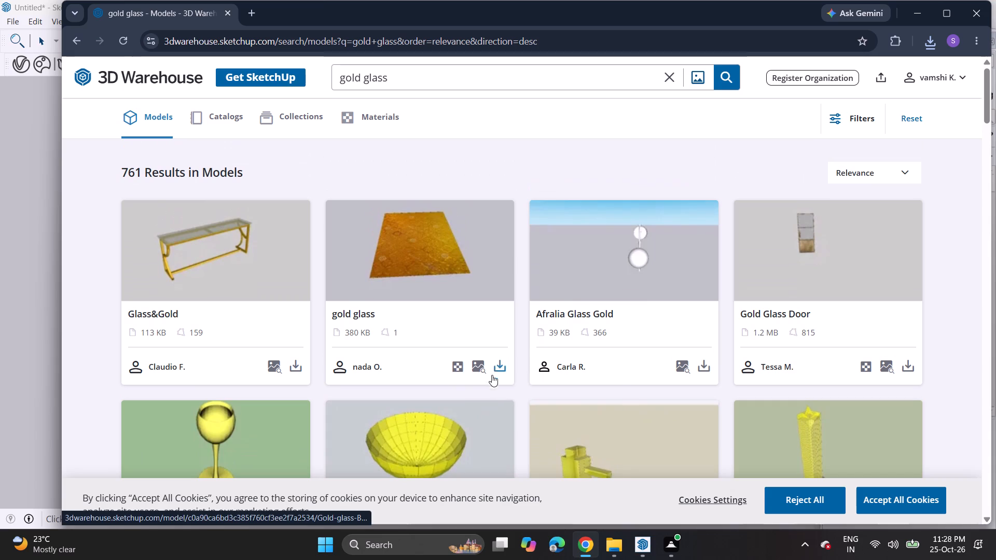
pyautogui.click(498, 365)
pyautogui.click(508, 402)
# Download the "side table gold glass" model as a SketchUp file and look through further results.
pyautogui.scroll(1, 438, 367)
pyautogui.scroll(-5, 434, 367)
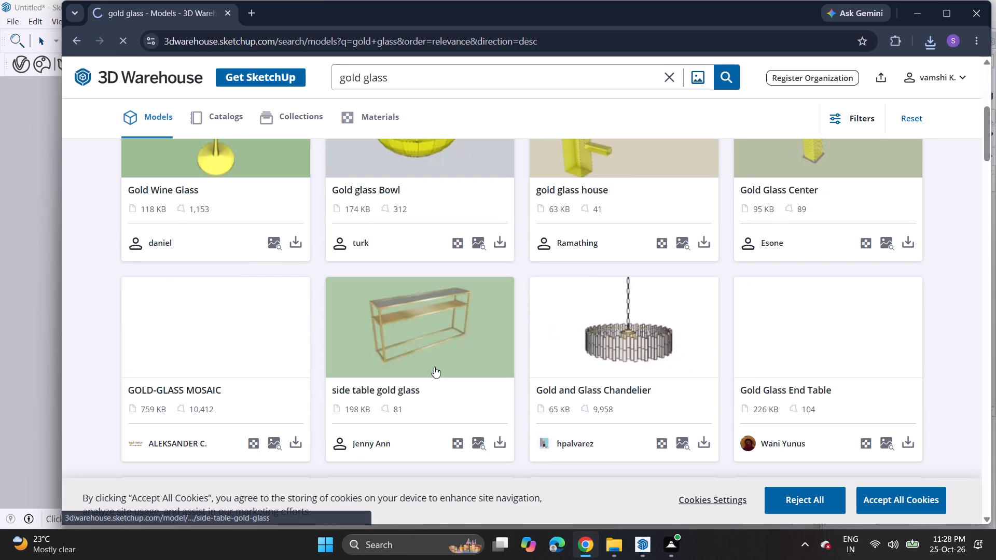
pyautogui.scroll(-1, 435, 367)
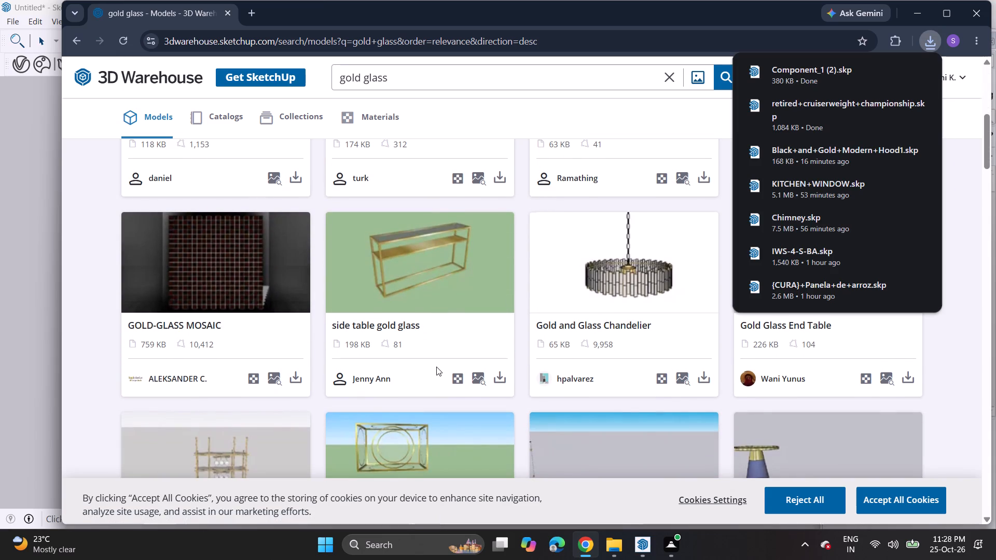
pyautogui.scroll(-1, 436, 367)
pyautogui.click(500, 314)
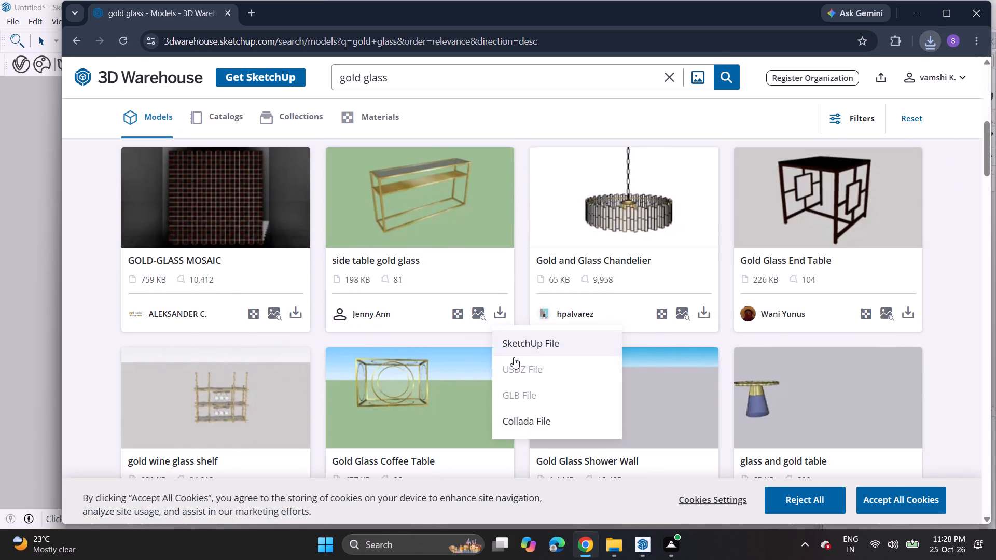
pyautogui.click(517, 347)
pyautogui.scroll(-6, 426, 313)
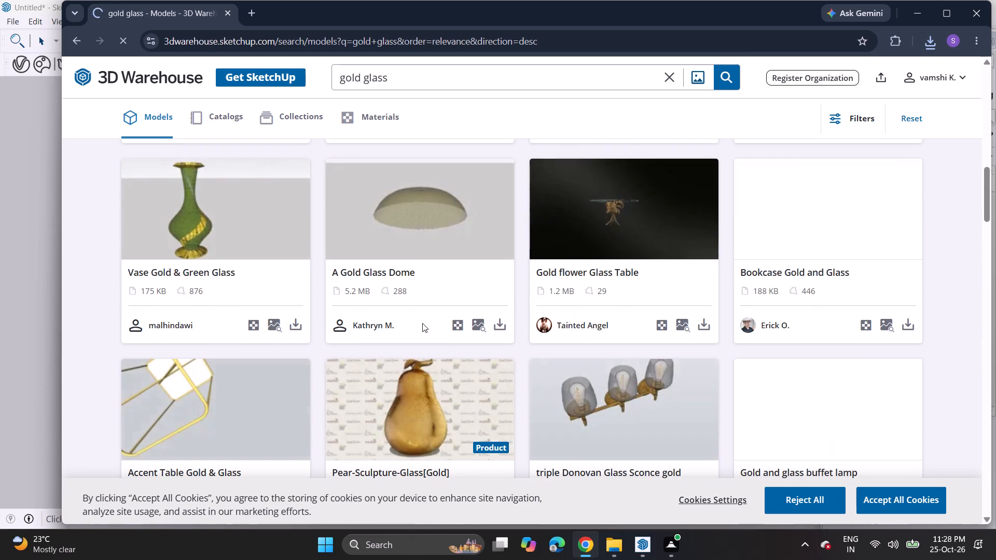
pyautogui.scroll(-6, 422, 323)
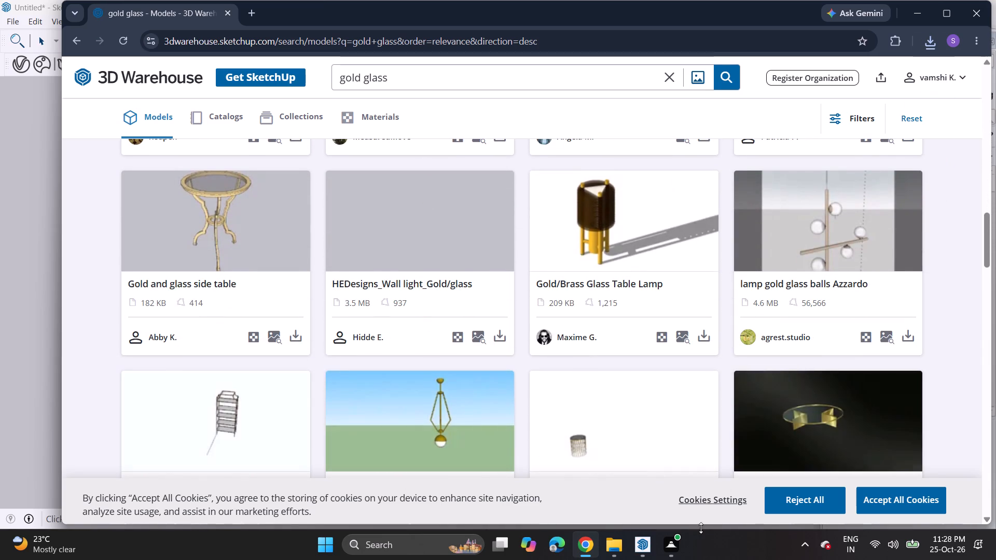
# Switch to SketchUp, import the downloaded Component_1 (2) file and place the gold panel beside the kitchen model.
pyautogui.click(648, 541)
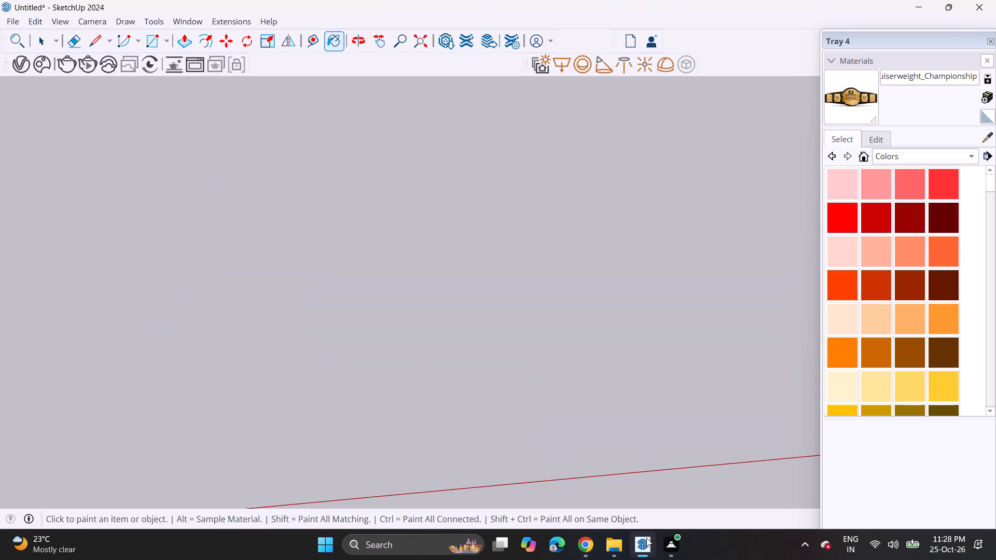
pyautogui.scroll(-17, 438, 382)
pyautogui.scroll(1, 433, 378)
pyautogui.scroll(-11, 433, 378)
pyautogui.scroll(1, 430, 374)
pyautogui.scroll(-1, 430, 374)
pyautogui.scroll(1, 430, 374)
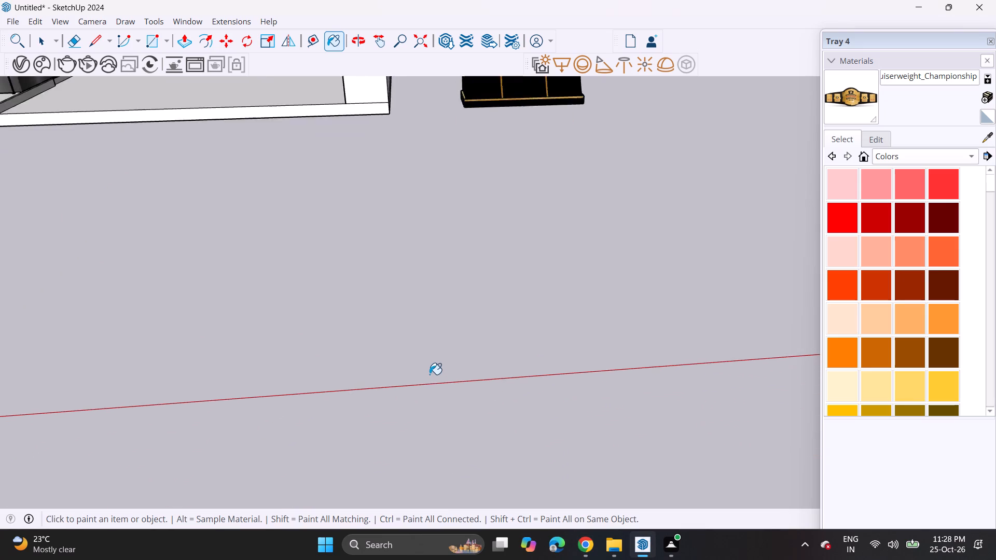
pyautogui.scroll(-7, 430, 368)
pyautogui.scroll(1, 430, 368)
pyautogui.click(17, 21)
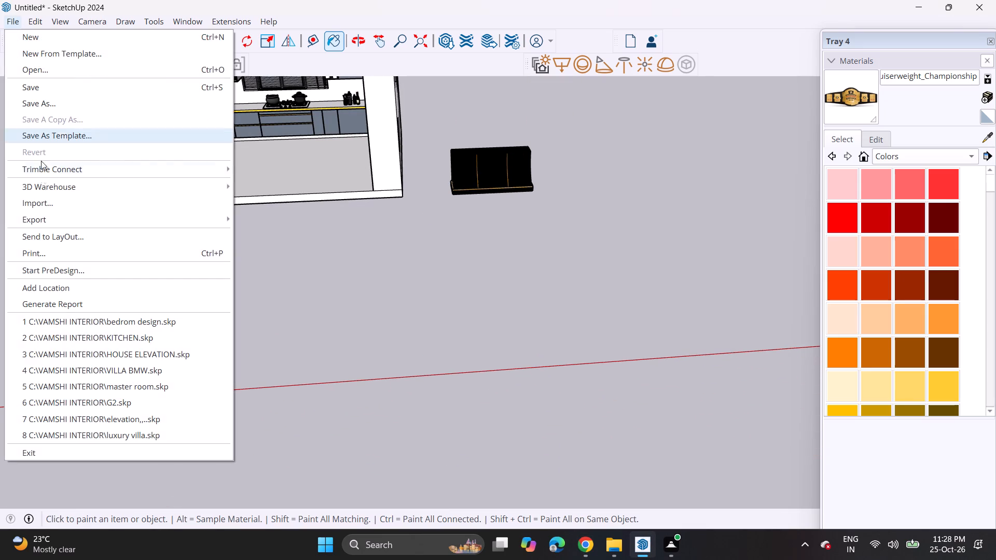
pyautogui.click(42, 202)
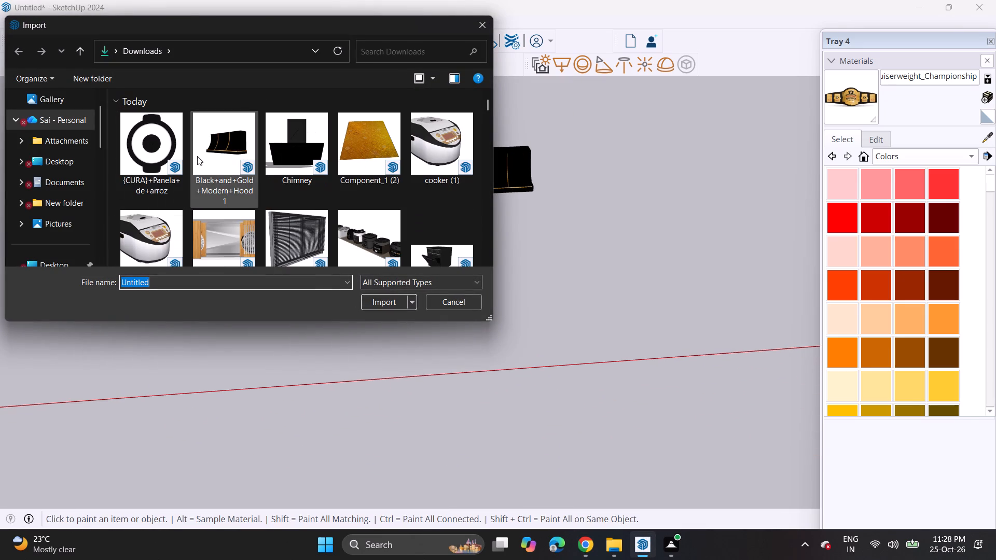
pyautogui.click(380, 150)
pyautogui.click(380, 294)
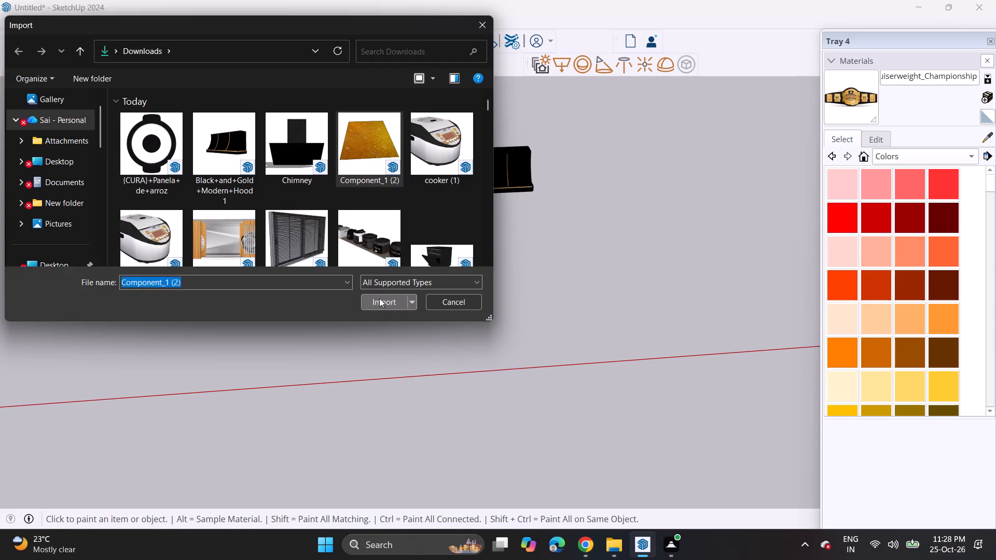
pyautogui.click(613, 310)
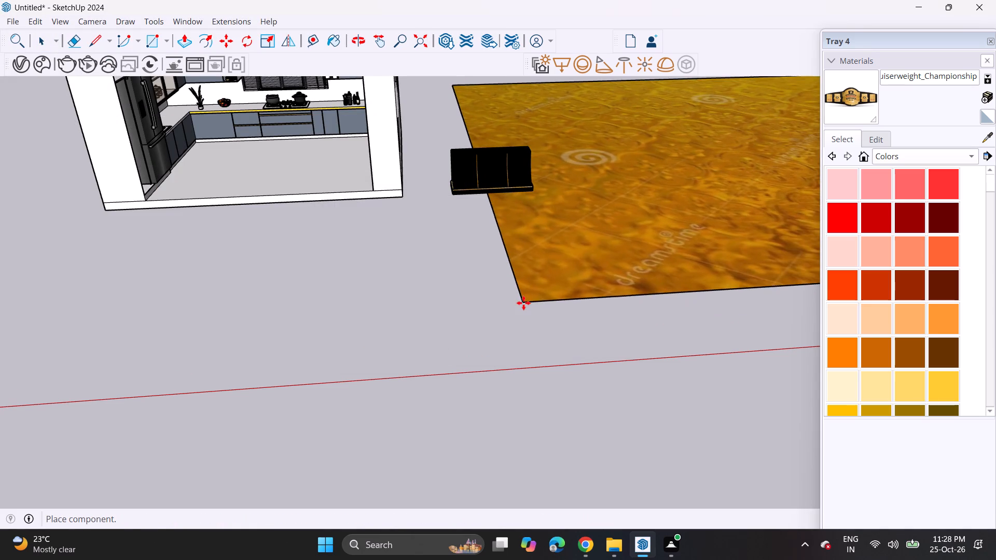
pyautogui.click(522, 303)
# Sample the gold texture from the imported panel and paint it on the front edge of the back countertop.
pyautogui.click(985, 140)
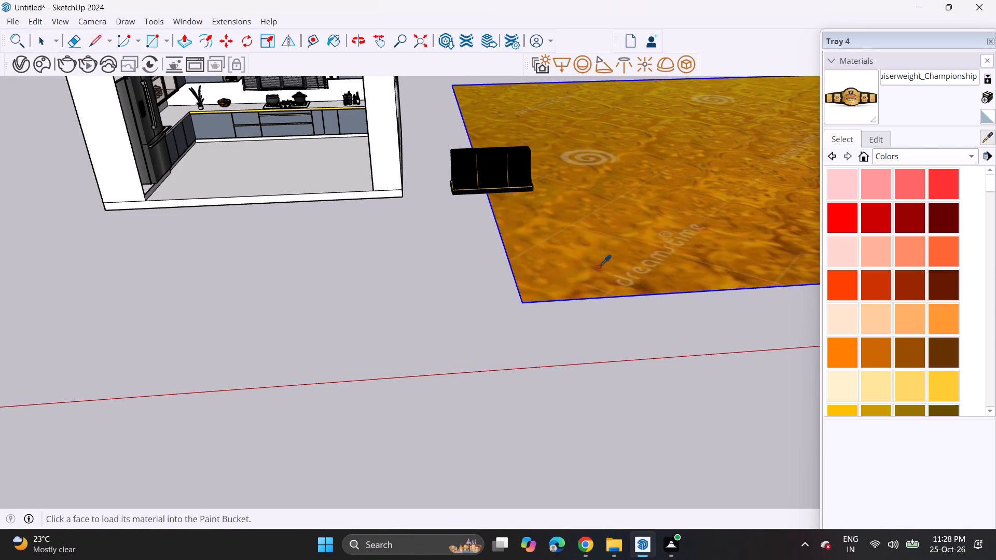
pyautogui.click(593, 269)
pyautogui.scroll(4, 286, 145)
pyautogui.scroll(5, 229, 82)
pyautogui.scroll(-1, 229, 91)
pyautogui.scroll(3, 229, 91)
pyautogui.scroll(-1, 229, 91)
pyautogui.scroll(3, 229, 91)
pyautogui.scroll(-1, 234, 104)
pyautogui.scroll(4, 234, 104)
pyautogui.scroll(-1, 238, 116)
pyautogui.scroll(4, 238, 117)
pyautogui.click(238, 117)
pyautogui.scroll(-4, 255, 137)
pyautogui.scroll(3, 319, 148)
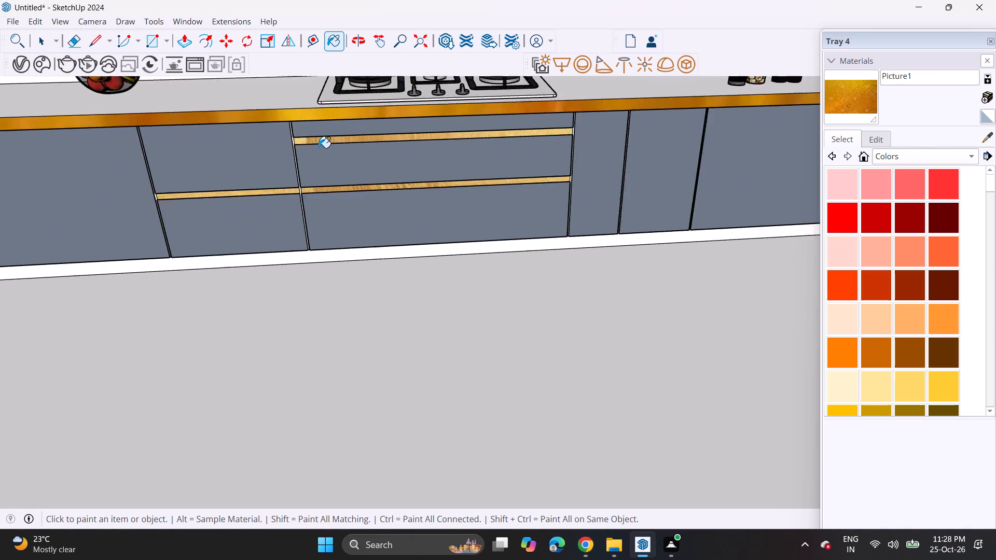
# Paint the horizontal handle strips of the back base drawers below the hob with the sampled gold texture.
pyautogui.scroll(3, 319, 148)
pyautogui.click(320, 139)
pyautogui.click(308, 212)
pyautogui.click(273, 214)
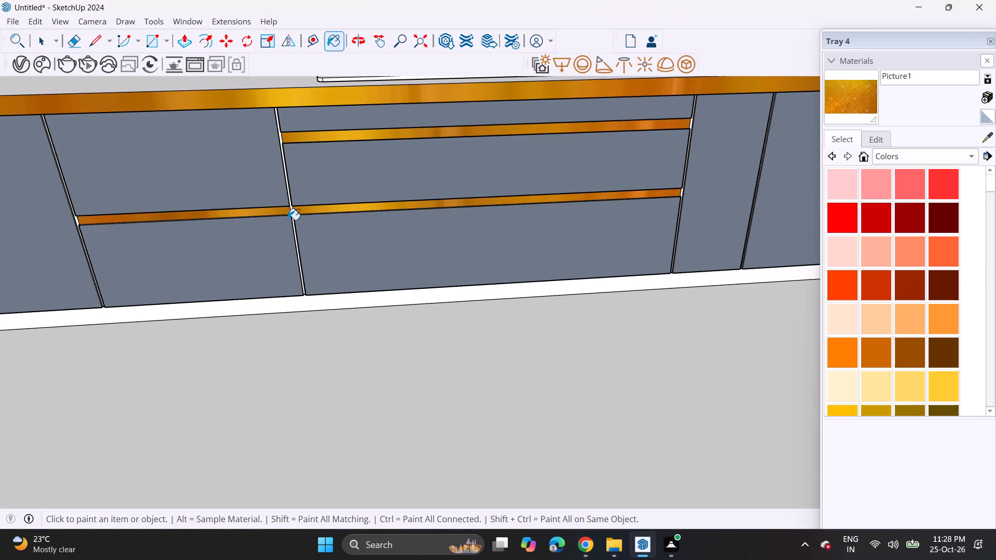
pyautogui.moveTo(327, 227); pyautogui.dragTo(304, 155, button='middle')
pyautogui.scroll(1, 325, 227)
pyautogui.scroll(-18, 300, 165)
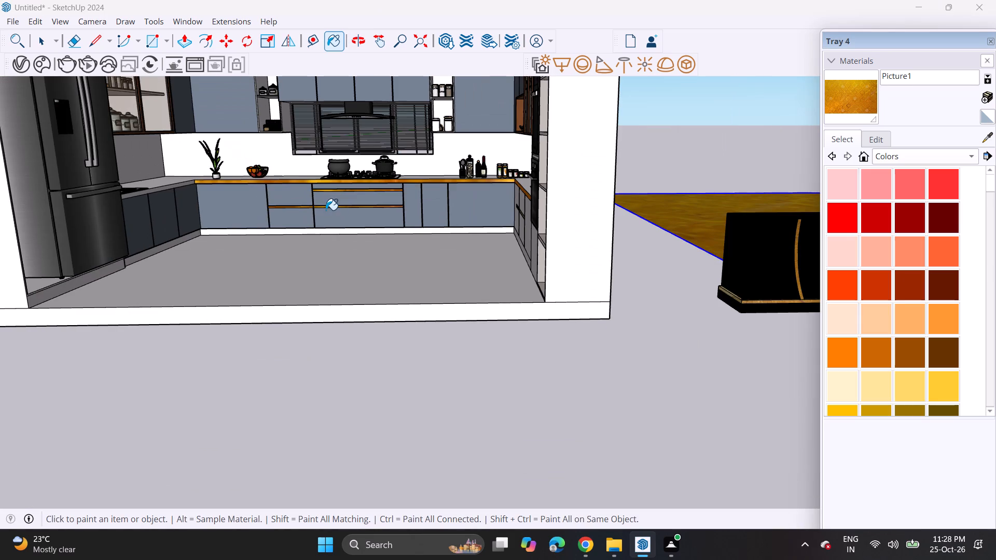
# Brighten the gold Picture1 material to the maximum brightness on the colour wheel picker.
pyautogui.click(881, 142)
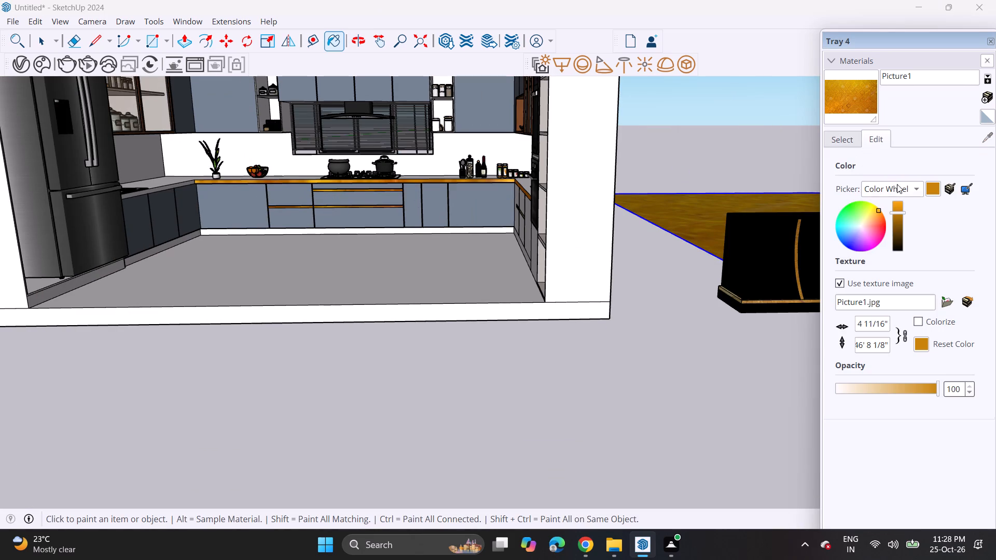
pyautogui.click(903, 206)
pyautogui.click(901, 205)
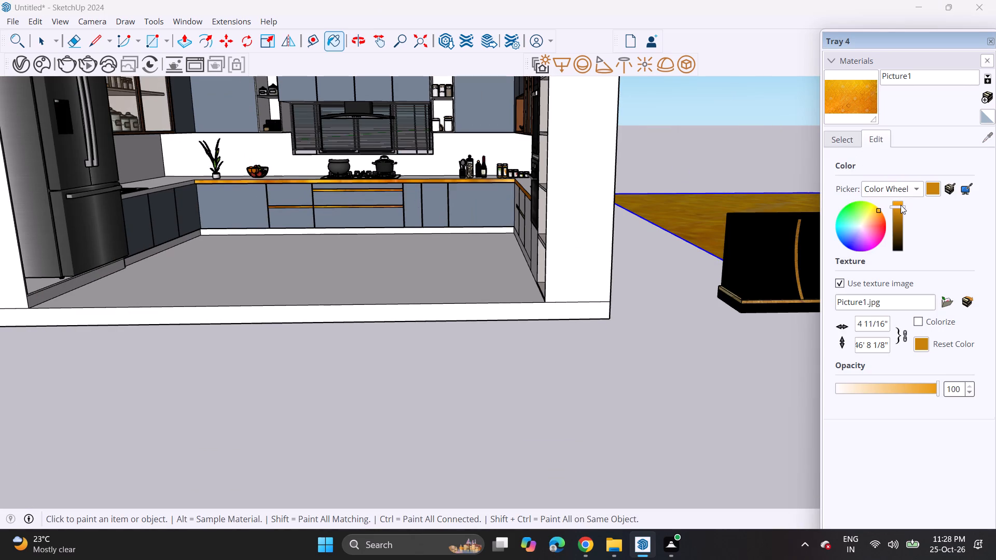
pyautogui.click(901, 205)
pyautogui.click(898, 202)
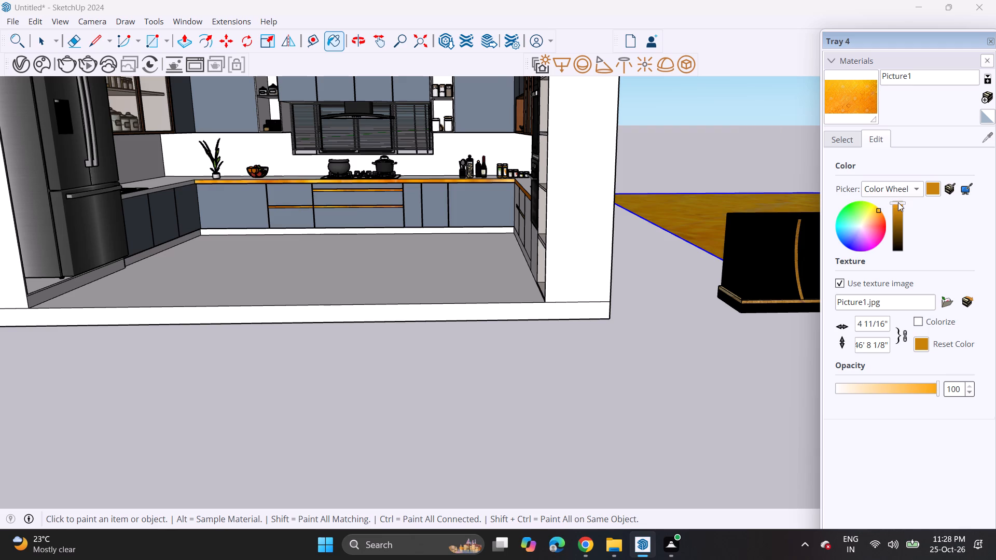
# Reduce the gold Picture1 material's opacity to 49.
pyautogui.click(916, 388)
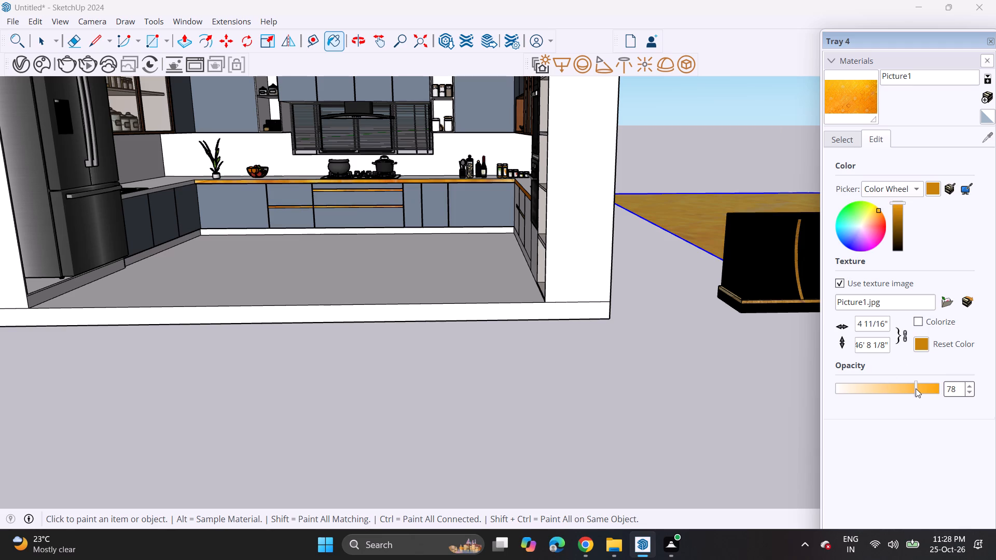
pyautogui.click(890, 397)
pyautogui.click(893, 391)
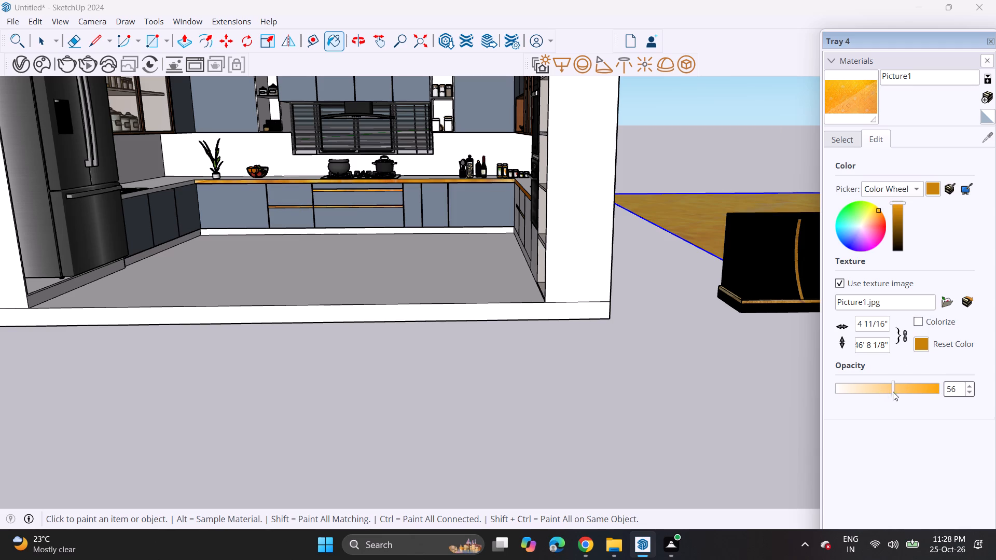
pyautogui.click(882, 392)
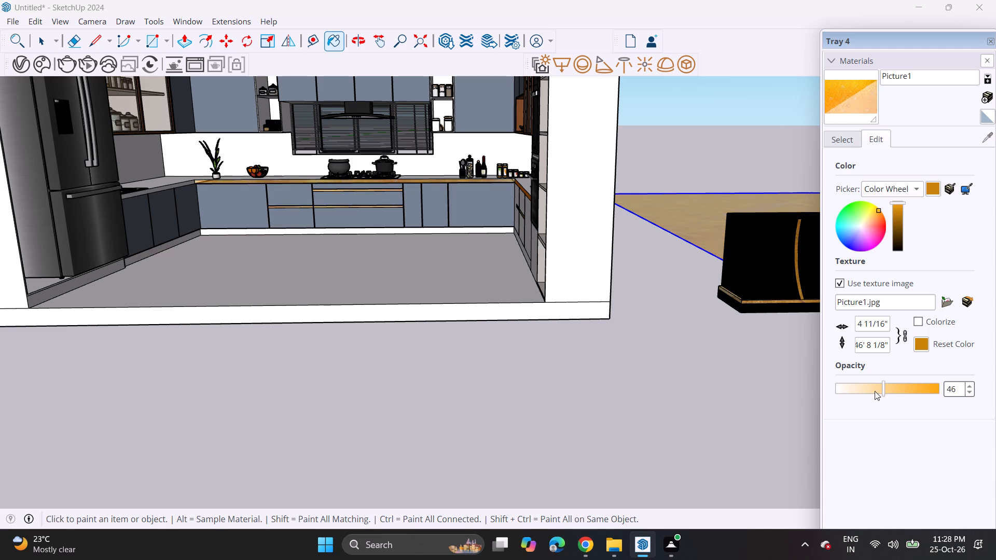
pyautogui.click(875, 391)
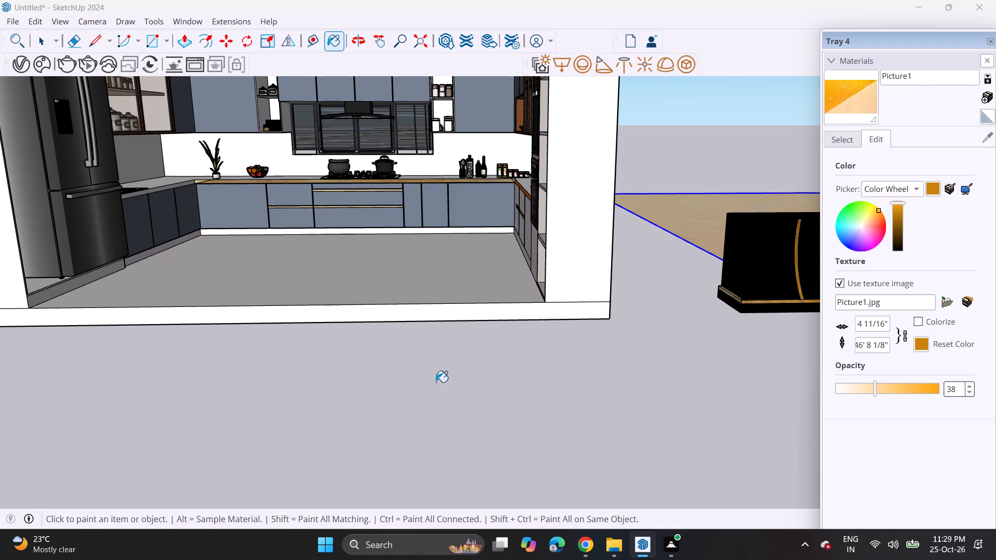
pyautogui.click(886, 385)
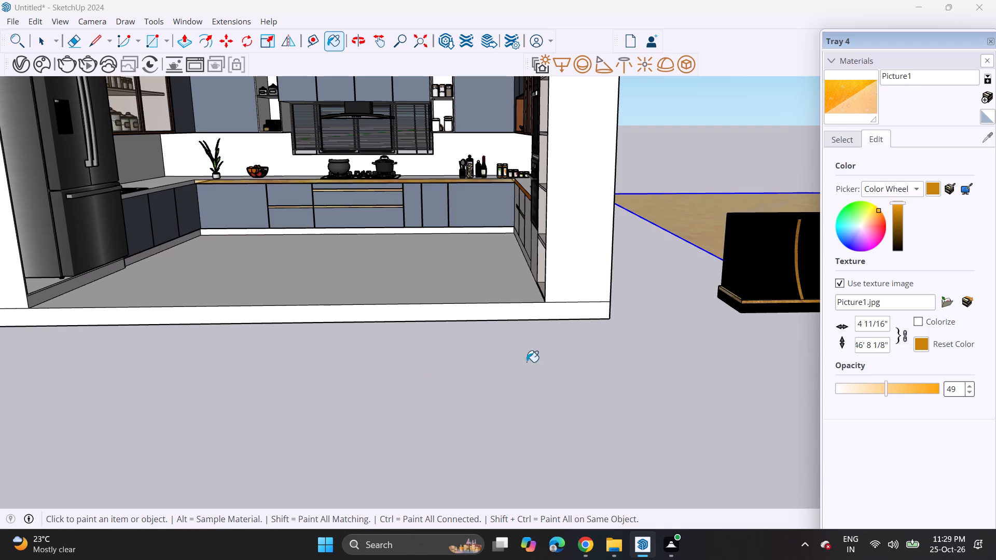
# Paint the front edges of both side countertops with the gold Picture1 material.
pyautogui.scroll(-2, 168, 176)
pyautogui.scroll(1, 168, 175)
pyautogui.scroll(-1, 168, 175)
pyautogui.scroll(8, 168, 175)
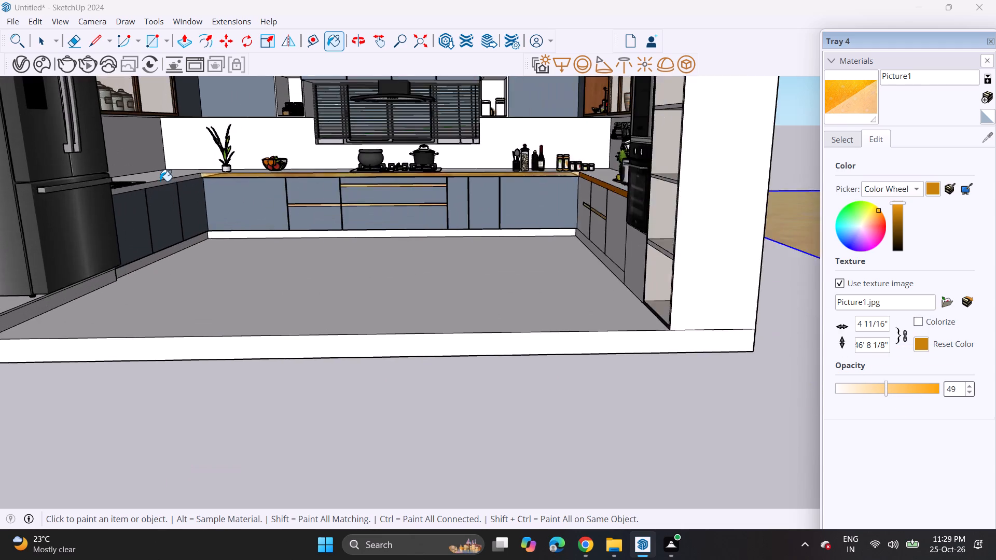
pyautogui.scroll(2, 160, 181)
pyautogui.scroll(-1, 160, 181)
pyautogui.scroll(2, 160, 181)
pyautogui.click(162, 185)
pyautogui.scroll(-3, 209, 197)
pyautogui.scroll(1, 245, 220)
pyautogui.moveTo(245, 220); pyautogui.dragTo(305, 220, button='middle')
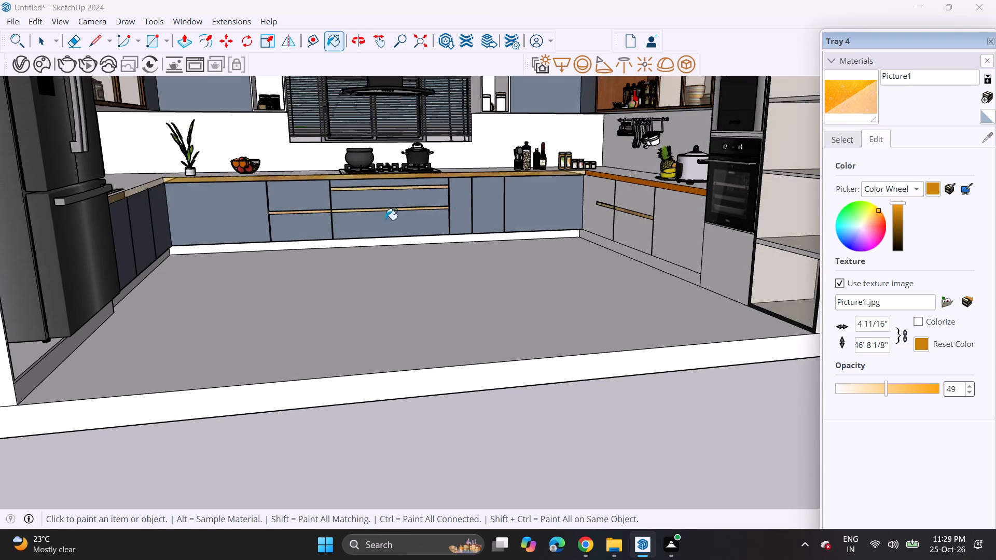
pyautogui.scroll(4, 568, 186)
pyautogui.click(626, 170)
pyautogui.scroll(-4, 626, 193)
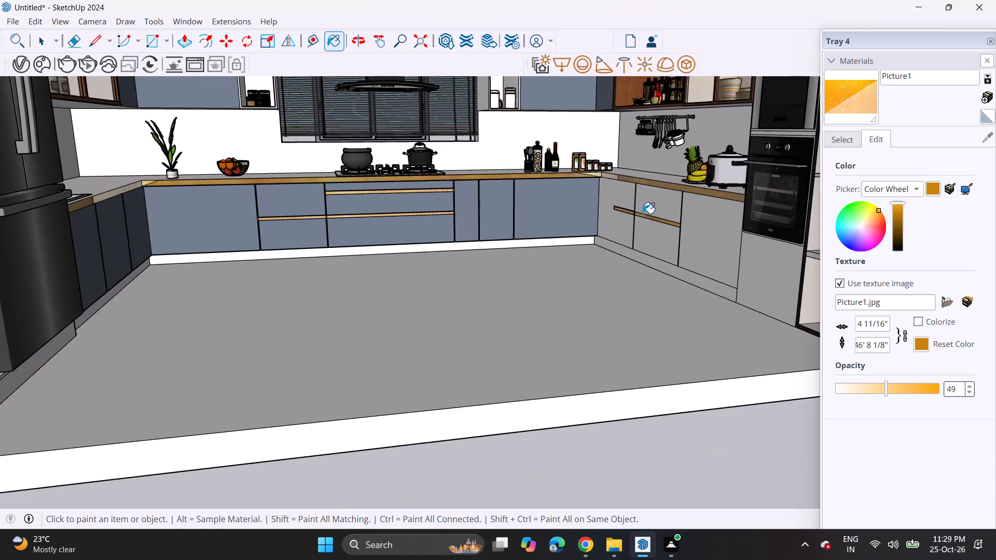
# Sample the Wood Veneer 01 material from the frame of the glazed cabinet beside the oven.
pyautogui.moveTo(641, 214); pyautogui.dragTo(613, 198, button='middle')
pyautogui.scroll(-4, 502, 261)
pyautogui.keyDown('shift'); pyautogui.moveTo(476, 274); pyautogui.dragTo(411, 314, button='middle'); pyautogui.keyUp('shift')
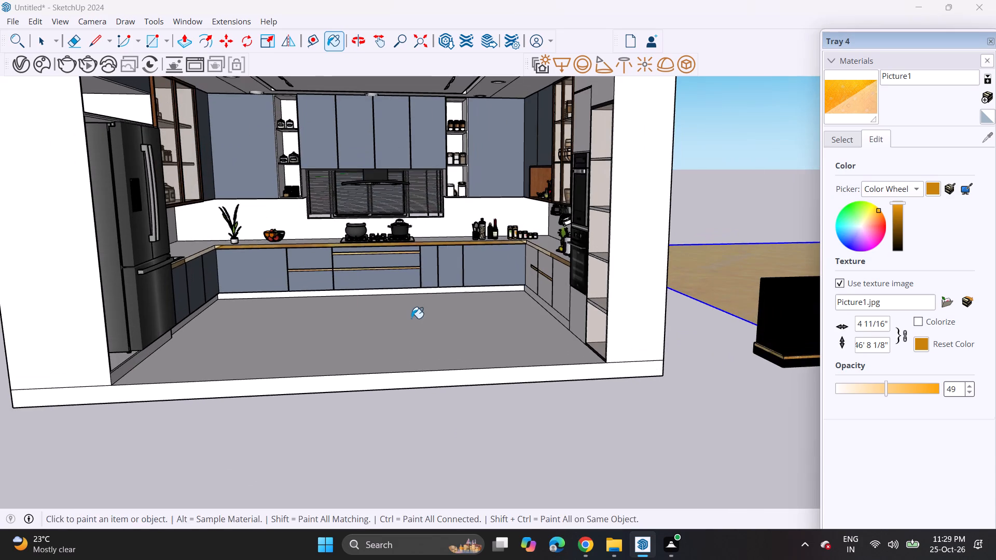
pyautogui.moveTo(366, 284); pyautogui.dragTo(351, 259, button='middle')
pyautogui.keyDown('shift'); pyautogui.moveTo(351, 258); pyautogui.dragTo(394, 296, button='middle'); pyautogui.keyUp('shift')
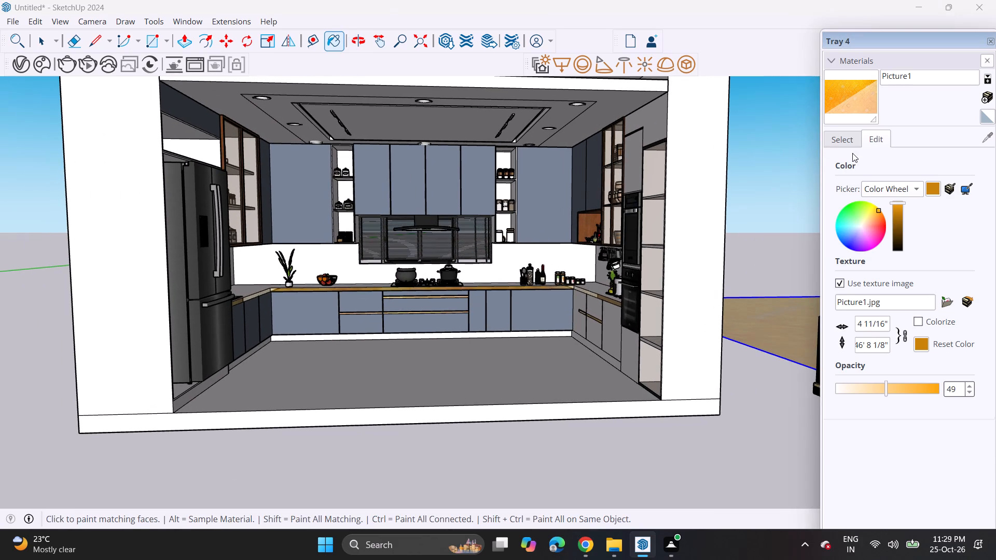
pyautogui.click(850, 144)
pyautogui.click(989, 138)
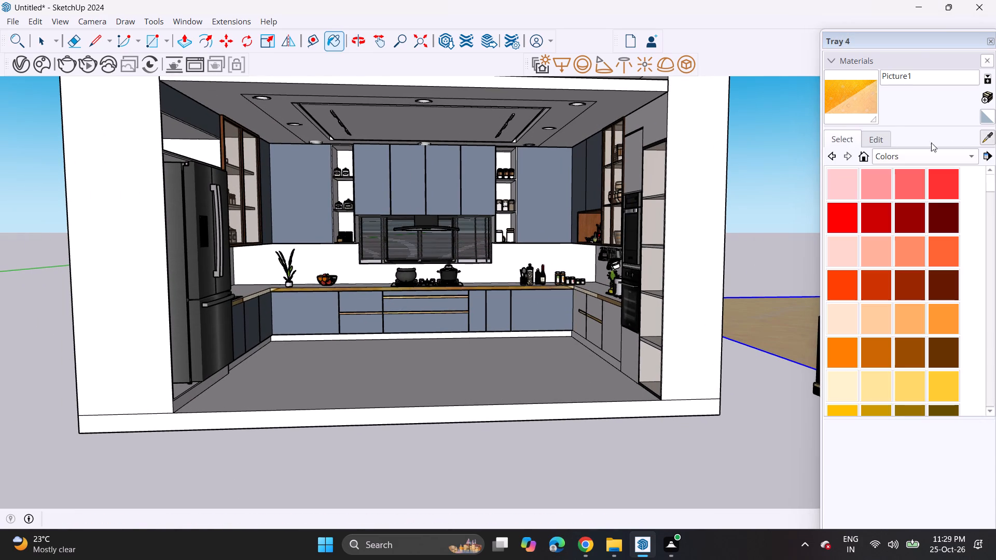
pyautogui.scroll(13, 624, 171)
pyautogui.scroll(-2, 613, 170)
pyautogui.scroll(6, 613, 170)
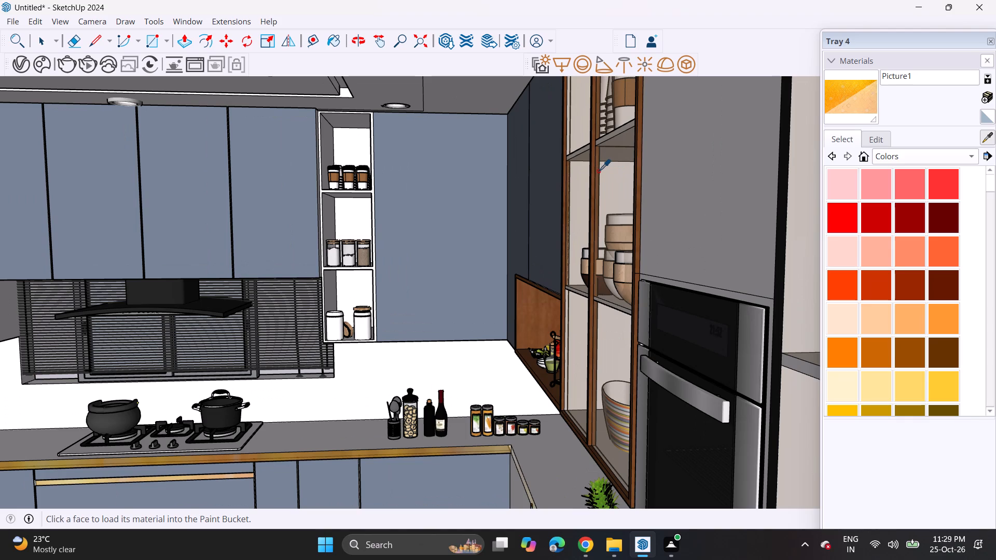
pyautogui.click(593, 185)
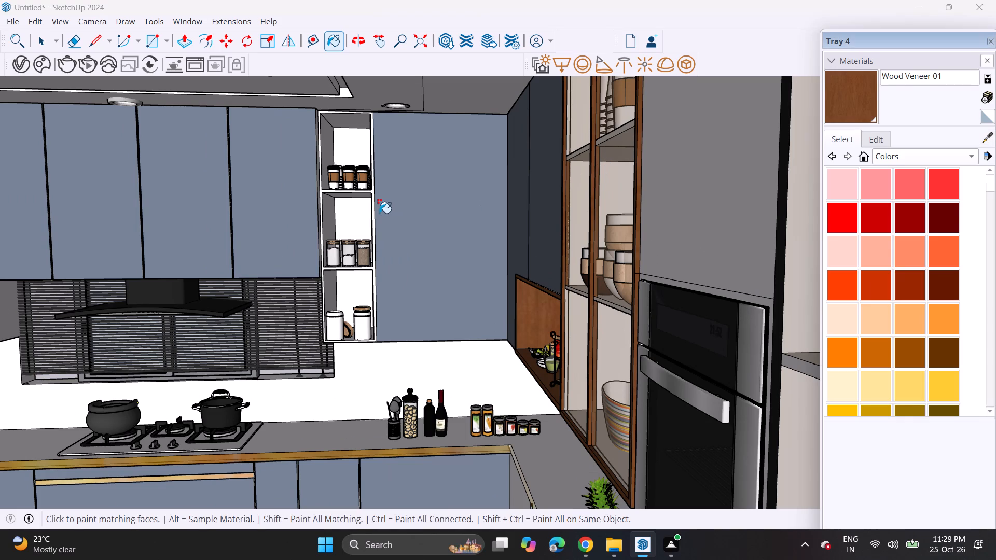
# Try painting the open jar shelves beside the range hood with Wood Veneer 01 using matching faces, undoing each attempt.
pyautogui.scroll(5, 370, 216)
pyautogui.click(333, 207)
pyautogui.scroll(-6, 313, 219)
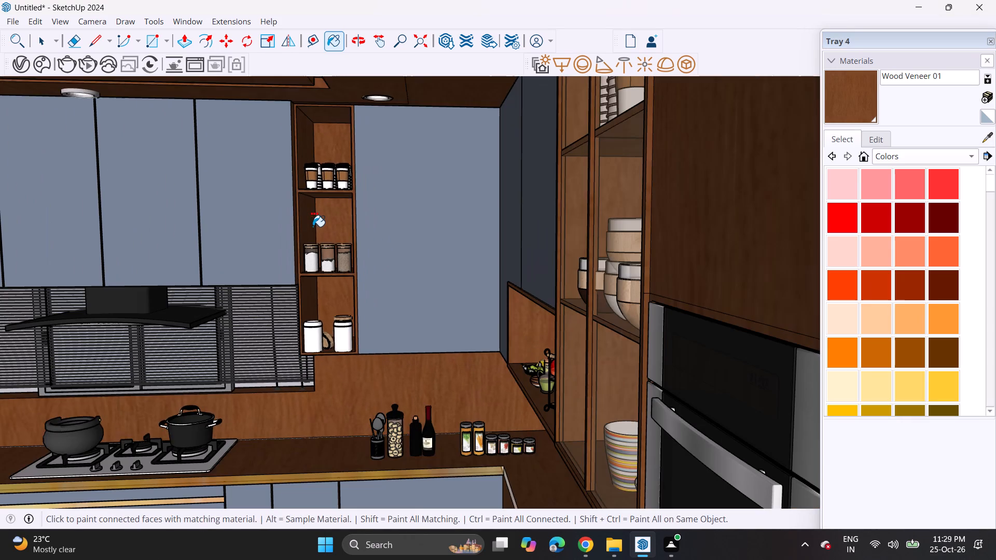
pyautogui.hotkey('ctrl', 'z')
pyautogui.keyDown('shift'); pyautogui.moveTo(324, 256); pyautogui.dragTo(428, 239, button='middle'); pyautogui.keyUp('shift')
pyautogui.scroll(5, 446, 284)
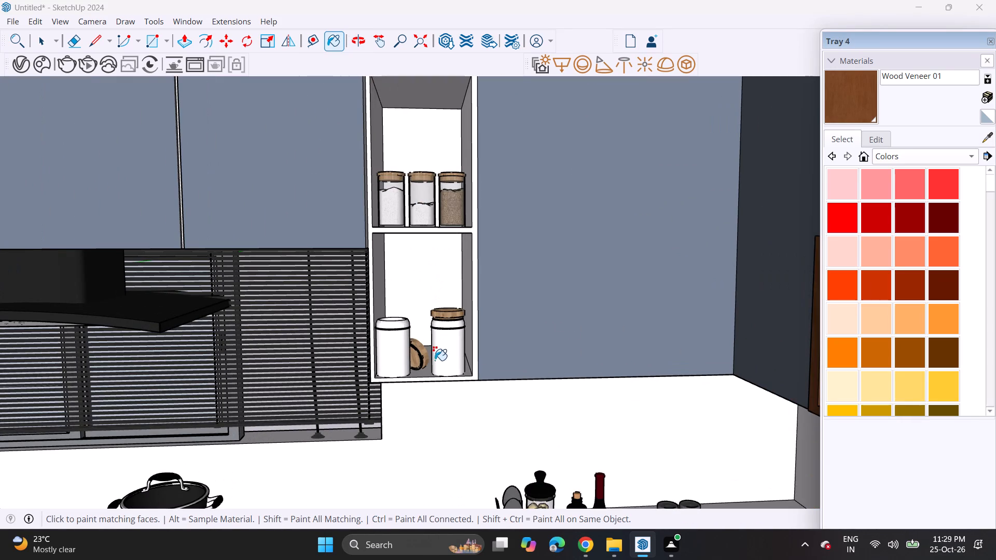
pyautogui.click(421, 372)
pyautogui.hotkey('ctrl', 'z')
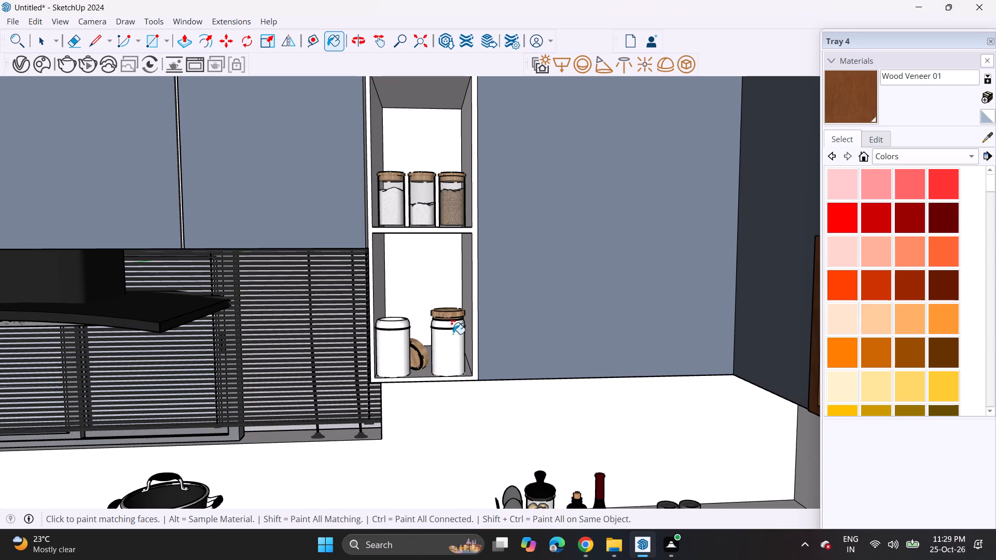
# Draw lines along the rear bottom edge of the jar shelves and the rear vertical edge of their side panel by the window.
pyautogui.scroll(-3, 473, 318)
pyautogui.moveTo(461, 344); pyautogui.dragTo(506, 313, button='middle')
pyautogui.scroll(1, 461, 344)
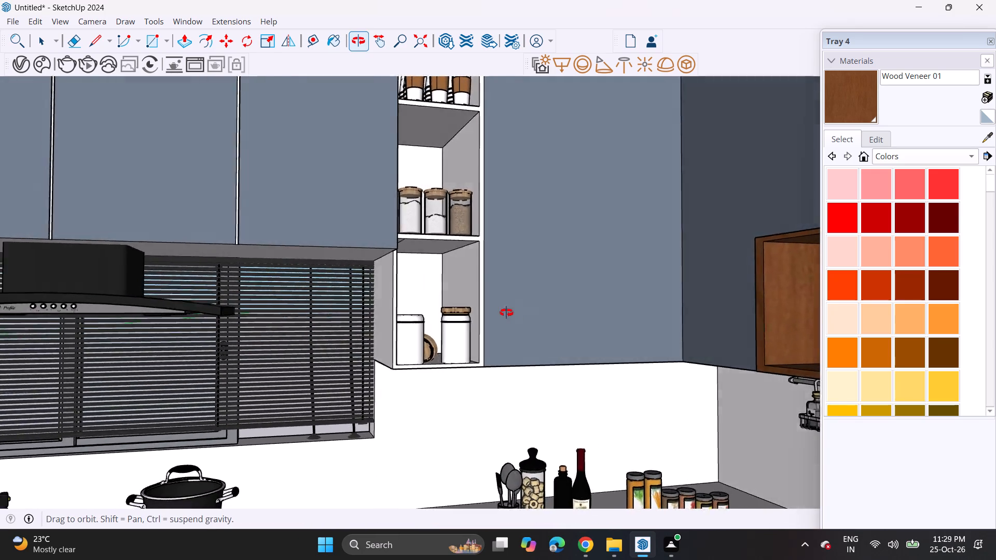
pyautogui.moveTo(506, 313); pyautogui.dragTo(449, 269, button='middle')
pyautogui.click(91, 39)
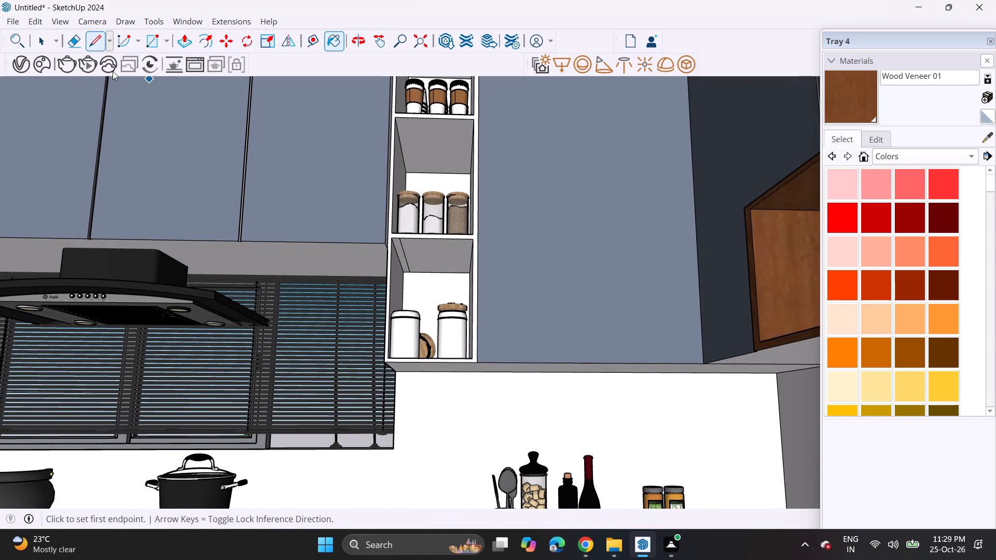
pyautogui.click(395, 372)
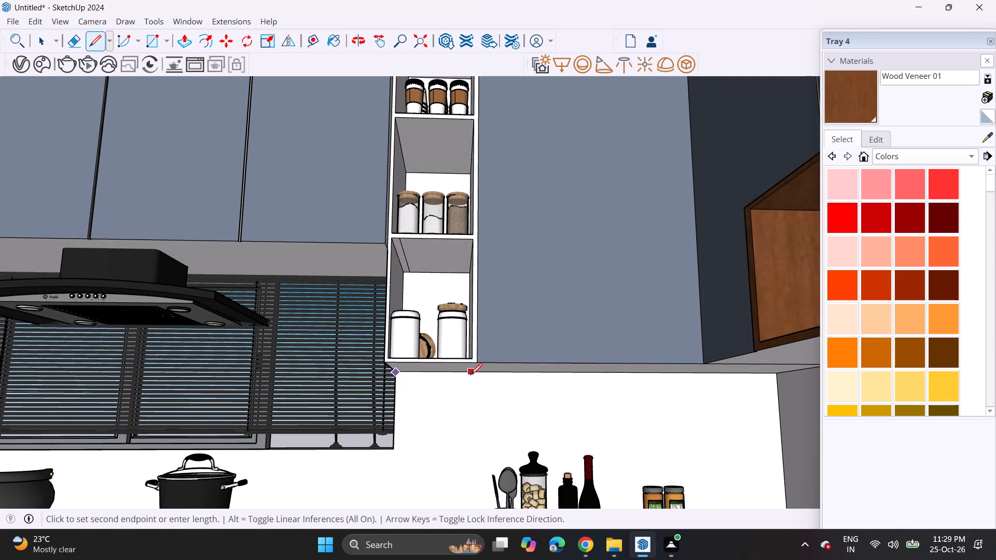
pyautogui.click(484, 375)
pyautogui.moveTo(344, 356); pyautogui.dragTo(539, 327, button='middle')
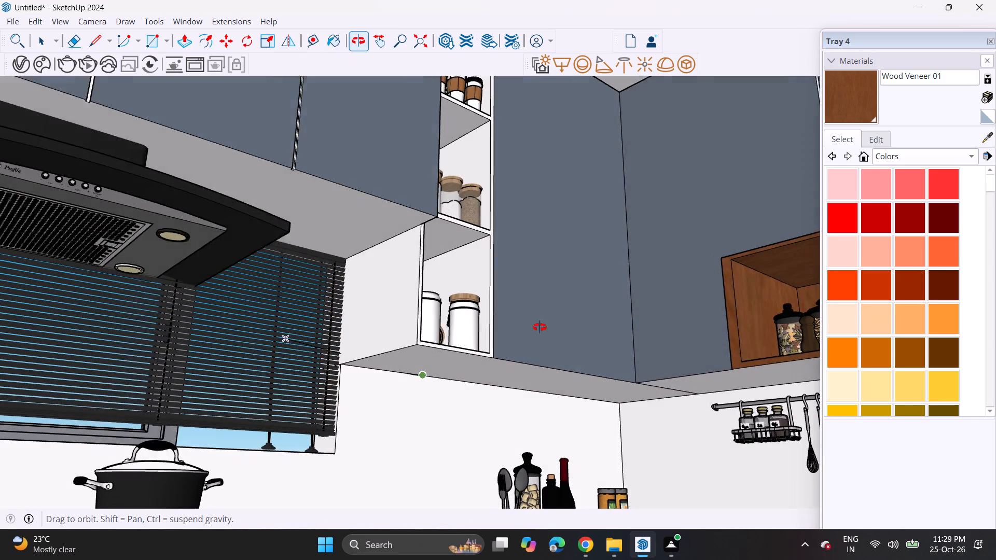
pyautogui.moveTo(539, 327); pyautogui.dragTo(560, 327, button='middle')
pyautogui.click(337, 364)
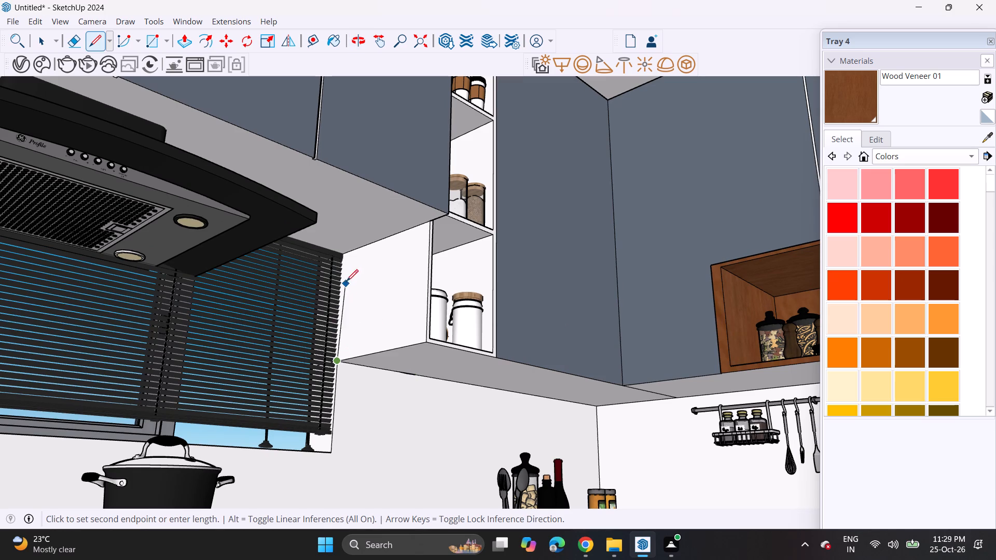
pyautogui.click(350, 254)
# Paint the jar shelves' window-facing side panel, front frame and lowest compartment with Wood Veneer 01.
pyautogui.moveTo(453, 232); pyautogui.dragTo(390, 279, button='middle')
pyautogui.click(845, 98)
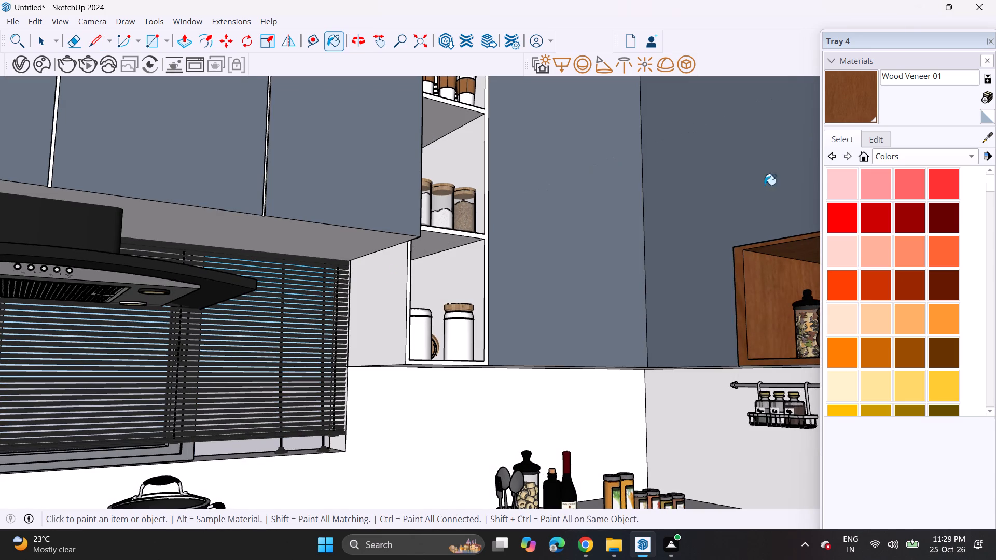
pyautogui.click(400, 284)
pyautogui.click(444, 282)
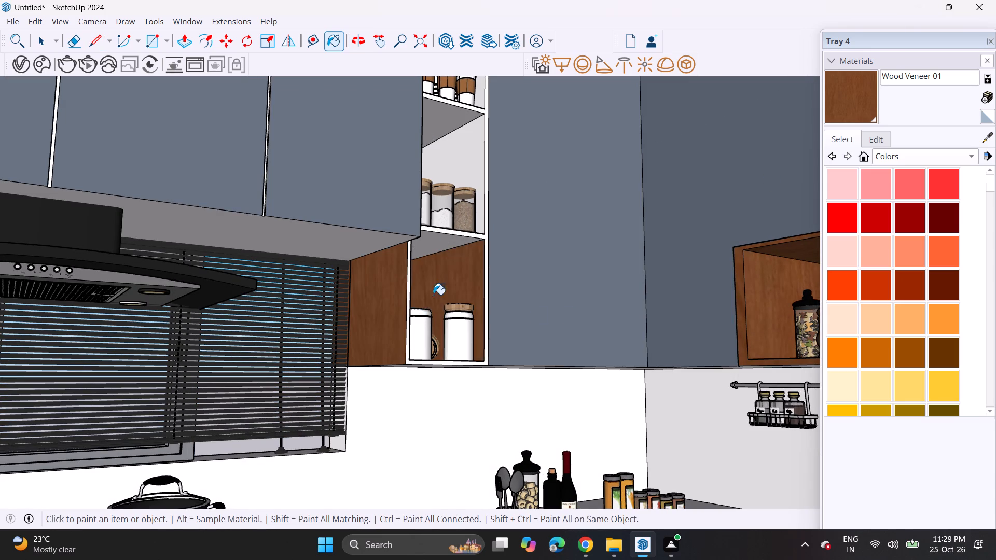
pyautogui.moveTo(441, 297); pyautogui.dragTo(337, 352, button='middle')
pyautogui.scroll(1, 434, 282)
pyautogui.click(423, 280)
pyautogui.scroll(1, 447, 334)
pyautogui.click(433, 374)
pyautogui.click(437, 386)
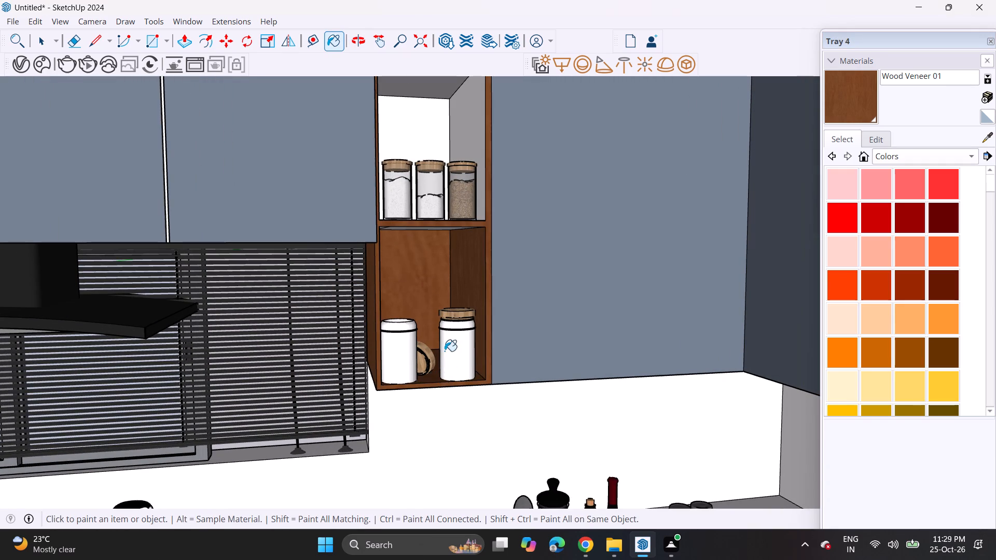
# Paint the middle jar compartment and the remaining inner faces of the lowest compartment with Wood Veneer 01.
pyautogui.click(418, 140)
pyautogui.click(454, 132)
pyautogui.moveTo(464, 181); pyautogui.dragTo(392, 163, button='middle')
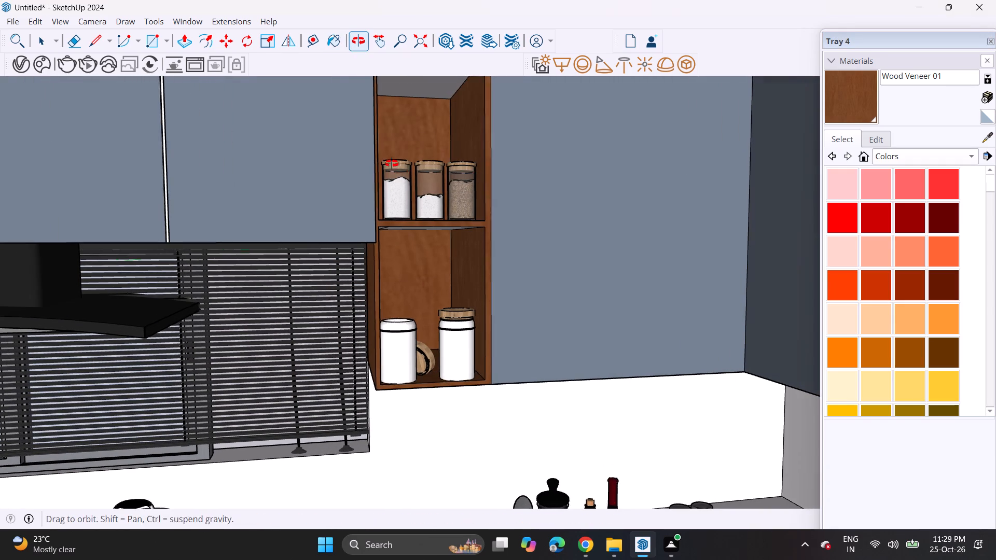
pyautogui.moveTo(392, 163); pyautogui.dragTo(386, 154, button='middle')
pyautogui.click(414, 236)
pyautogui.click(399, 237)
pyautogui.click(394, 252)
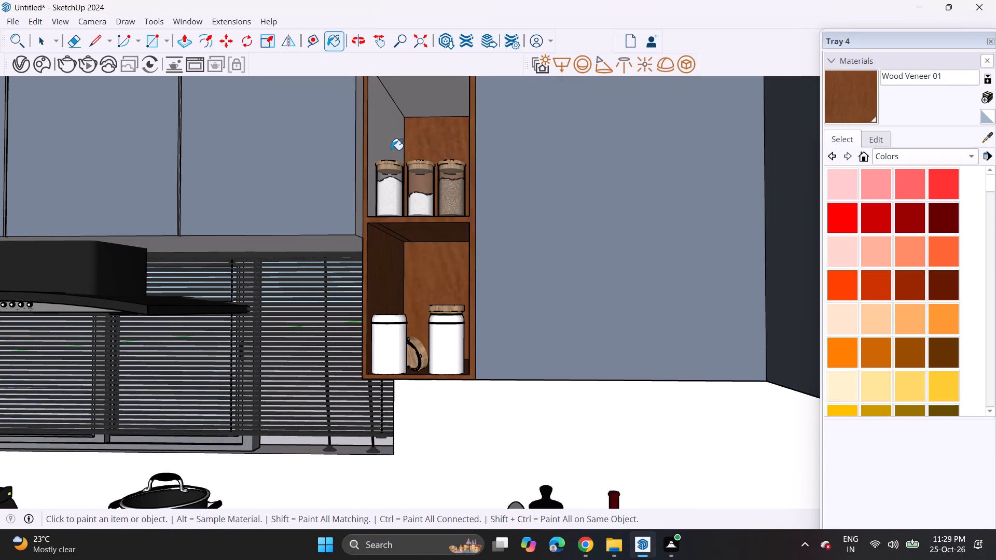
pyautogui.click(391, 150)
# Paint the top compartment holding the coffee cups and the underside of its shelf with Wood Veneer 01.
pyautogui.scroll(-3, 398, 155)
pyautogui.keyDown('shift'); pyautogui.moveTo(397, 148); pyautogui.dragTo(423, 297, button='middle'); pyautogui.keyUp('shift')
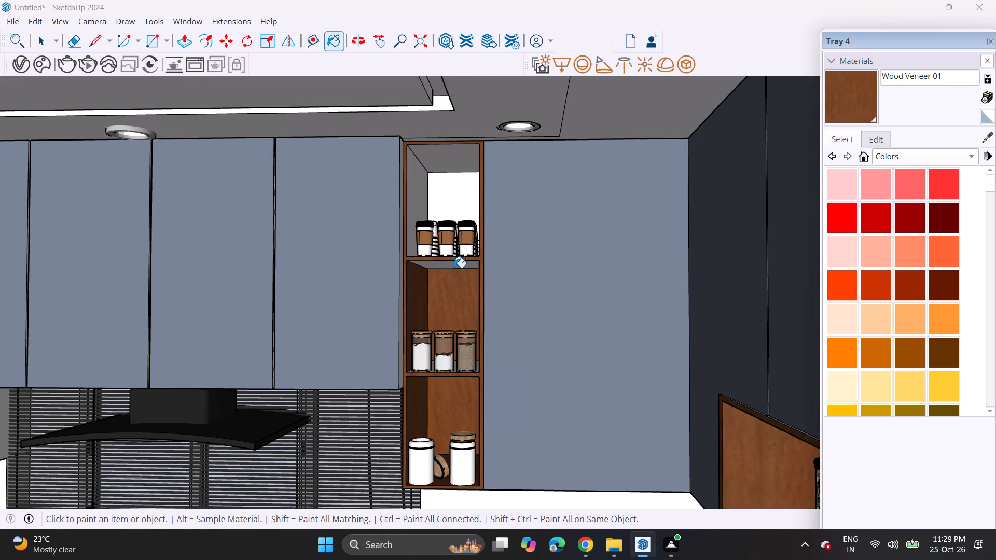
pyautogui.click(454, 268)
pyautogui.click(442, 197)
pyautogui.click(447, 165)
pyautogui.click(422, 179)
pyautogui.moveTo(435, 216); pyautogui.dragTo(492, 215, button='middle')
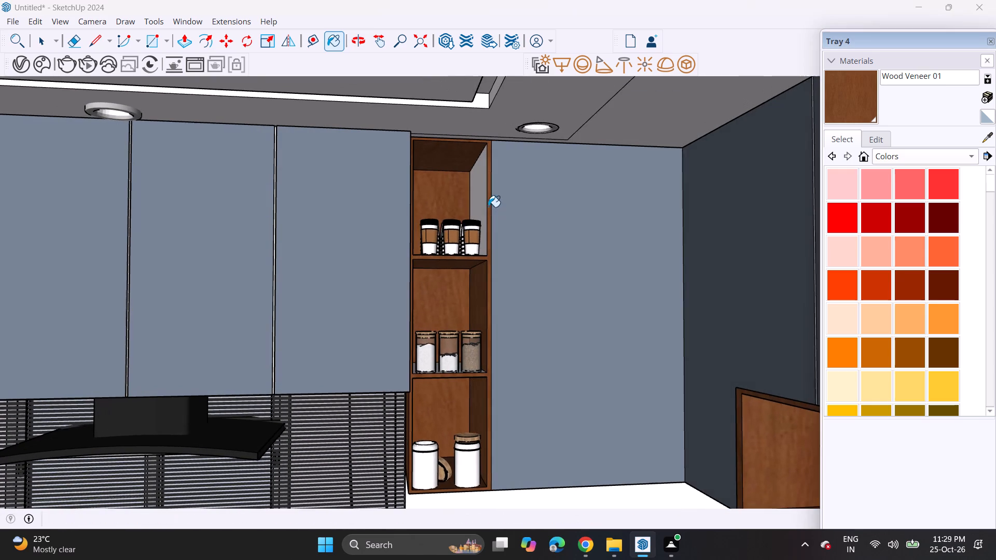
pyautogui.click(485, 190)
# Paint the inner faces of the top compartment in the open shelves on the hood's other side with Wood Veneer 01.
pyautogui.scroll(-7, 465, 232)
pyautogui.keyDown('shift'); pyautogui.moveTo(391, 316); pyautogui.dragTo(499, 296, button='middle'); pyautogui.keyUp('shift')
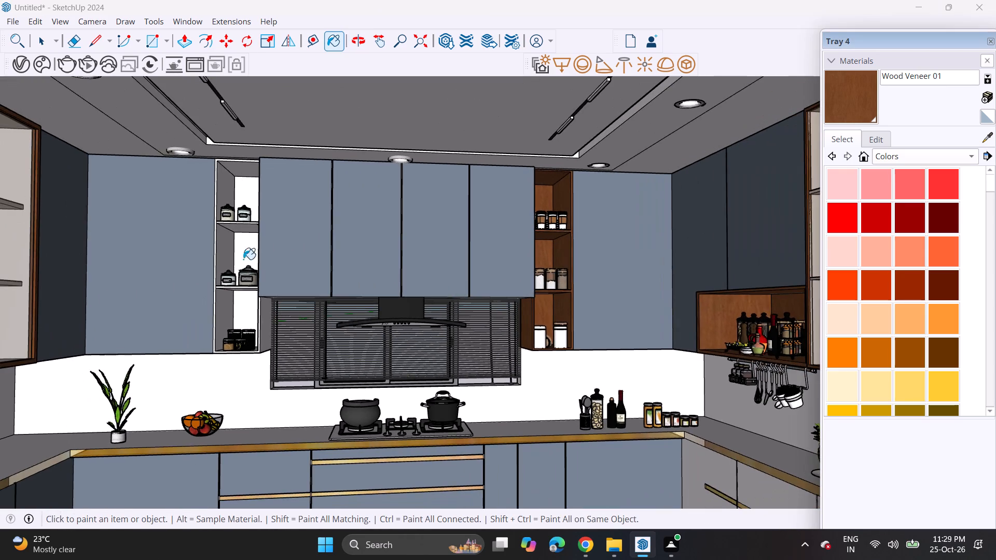
pyautogui.scroll(5, 236, 203)
pyautogui.click(225, 184)
pyautogui.click(241, 184)
pyautogui.click(256, 152)
pyautogui.keyDown('shift'); pyautogui.moveTo(236, 195); pyautogui.dragTo(326, 187, button='middle'); pyautogui.keyUp('shift')
pyautogui.keyDown('shift'); pyautogui.scroll(1, 250, 191); pyautogui.keyUp('shift')
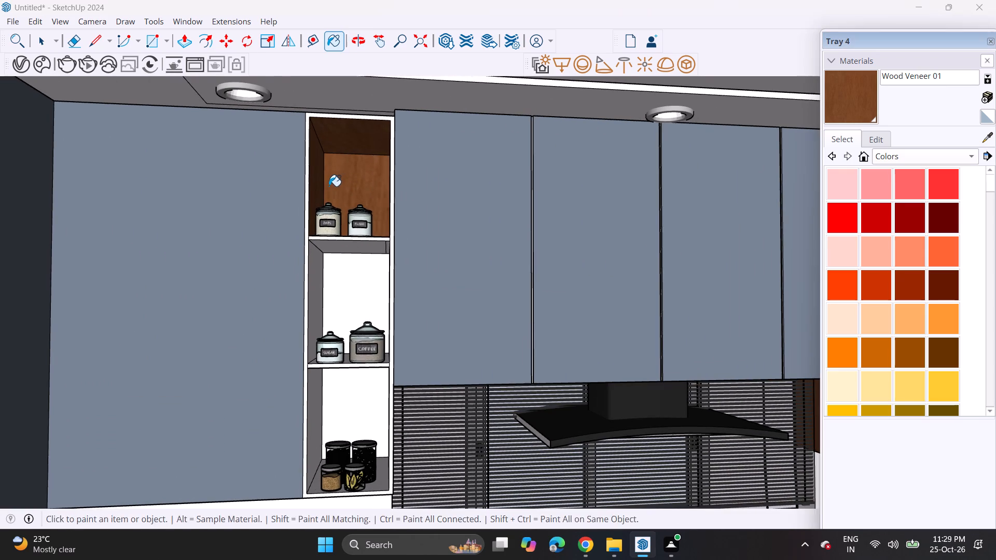
pyautogui.moveTo(384, 188); pyautogui.dragTo(389, 188, button='middle')
pyautogui.moveTo(350, 204); pyautogui.dragTo(391, 212, button='middle')
pyautogui.click(391, 193)
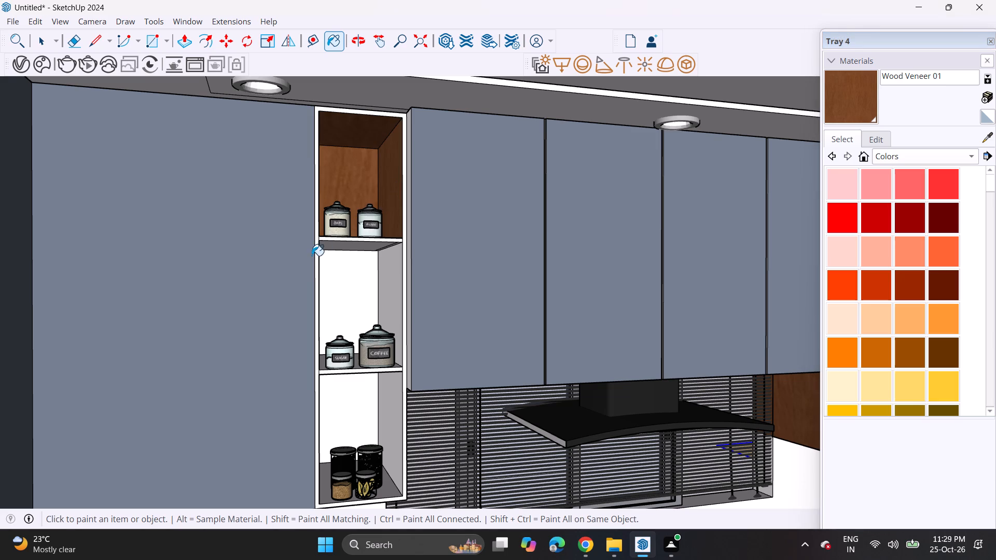
# Paint the front frame and the sugar and coffee compartment of the same shelves with Wood Veneer 01.
pyautogui.click(315, 250)
pyautogui.click(317, 250)
pyautogui.click(337, 282)
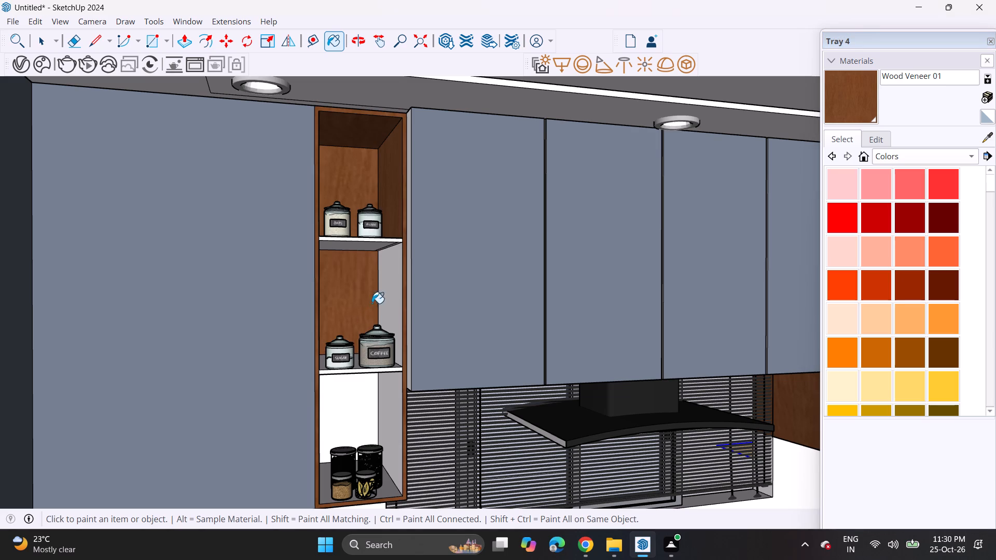
pyautogui.click(388, 297)
pyautogui.moveTo(371, 296); pyautogui.dragTo(322, 240, button='middle')
pyautogui.click(324, 234)
pyautogui.click(317, 258)
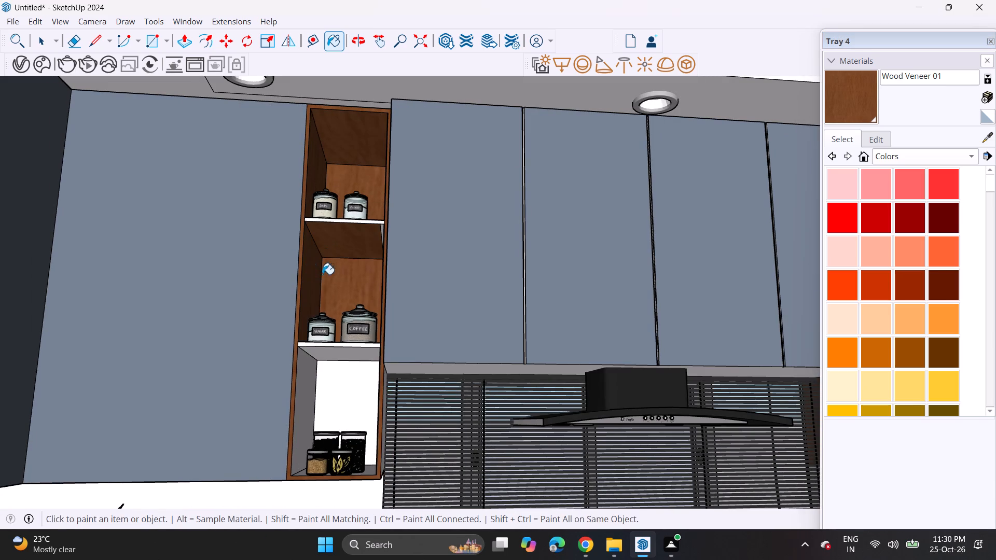
pyautogui.scroll(1, 353, 246)
pyautogui.moveTo(357, 246); pyautogui.dragTo(393, 246, button='middle')
pyautogui.scroll(3, 394, 228)
pyautogui.click(392, 224)
# Paint the lowest compartment's inner faces and floor and the lower shelf's front edge with Wood Veneer 01.
pyautogui.scroll(-5, 365, 291)
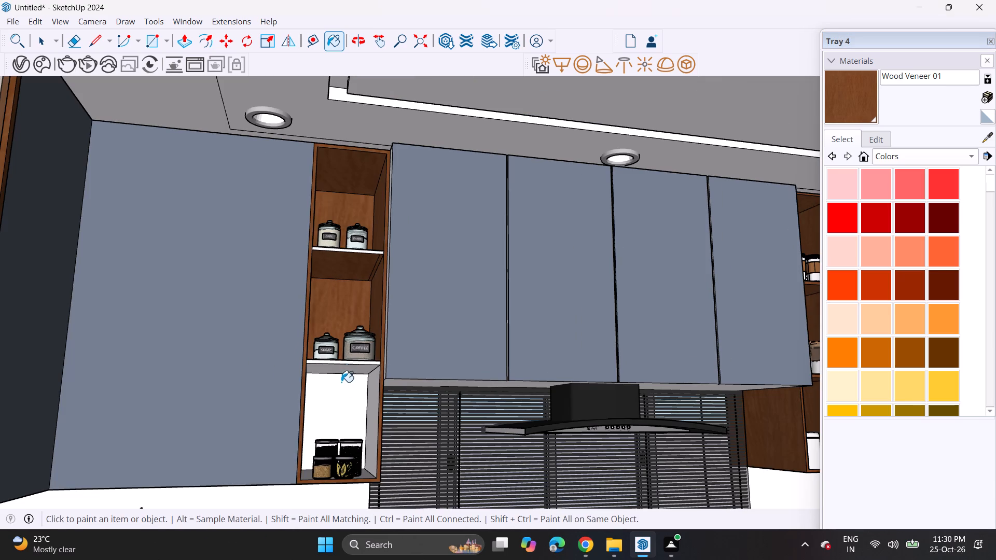
pyautogui.click(340, 397)
pyautogui.click(347, 369)
pyautogui.click(375, 398)
pyautogui.scroll(5, 368, 369)
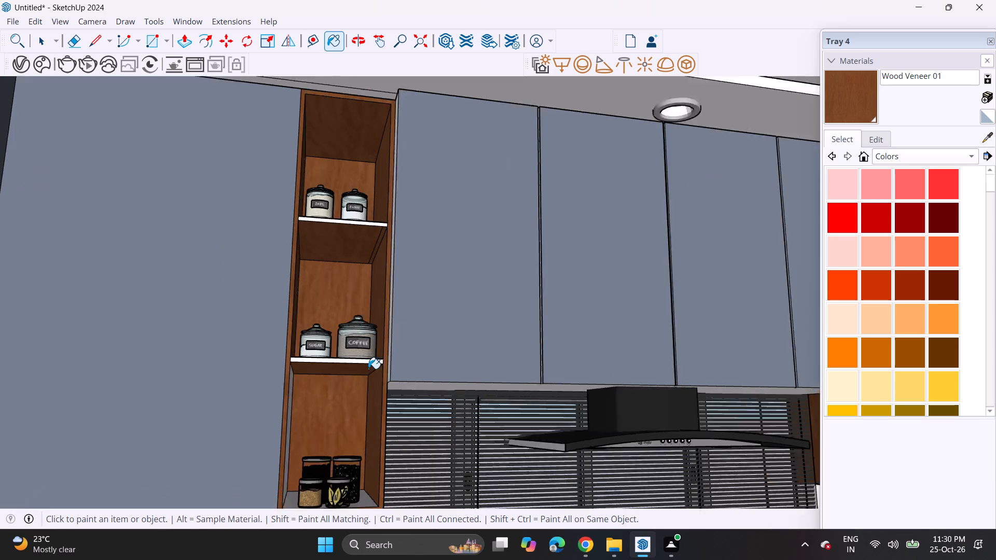
pyautogui.click(366, 358)
pyautogui.click(261, 410)
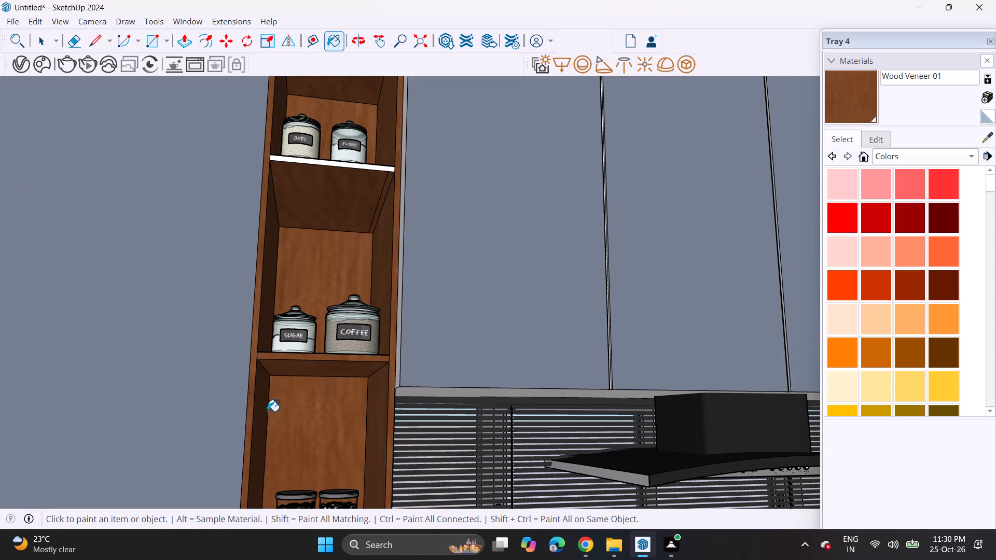
pyautogui.scroll(-2, 284, 391)
pyautogui.scroll(1, 284, 391)
pyautogui.scroll(-8, 284, 391)
pyautogui.moveTo(327, 425); pyautogui.dragTo(326, 482, button='middle')
pyautogui.scroll(4, 337, 463)
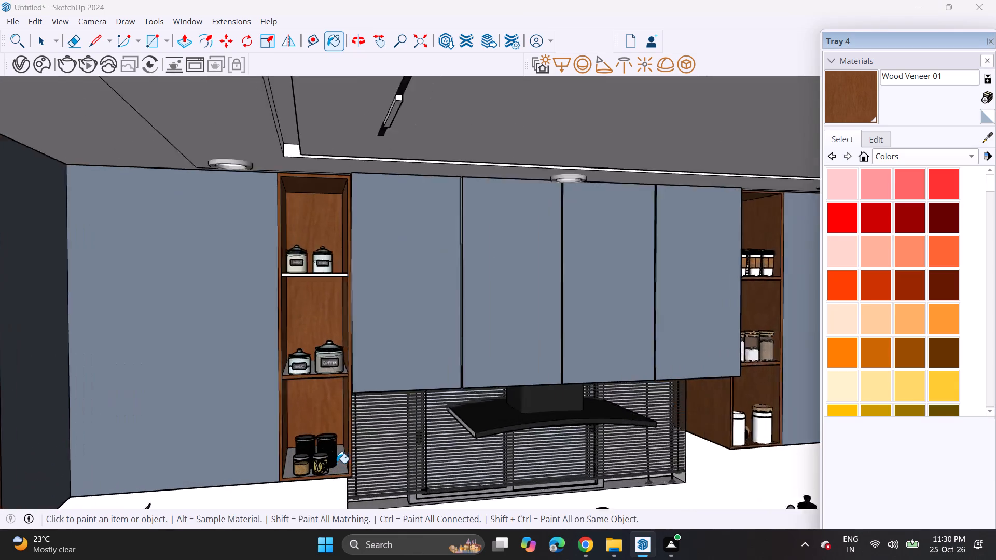
pyautogui.scroll(1, 337, 463)
pyautogui.click(338, 466)
# Examine the painted shelves and the whole kitchen from several angles for surfaces still lacking a material.
pyautogui.scroll(-5, 342, 465)
pyautogui.scroll(2, 437, 443)
pyautogui.moveTo(419, 432); pyautogui.dragTo(358, 371, button='middle')
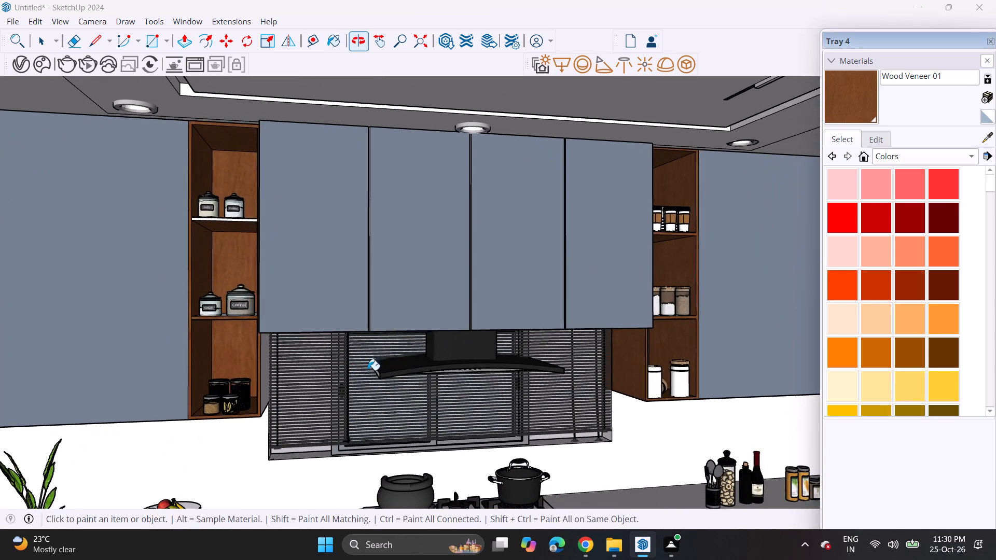
pyautogui.moveTo(359, 366); pyautogui.dragTo(350, 355, button='middle')
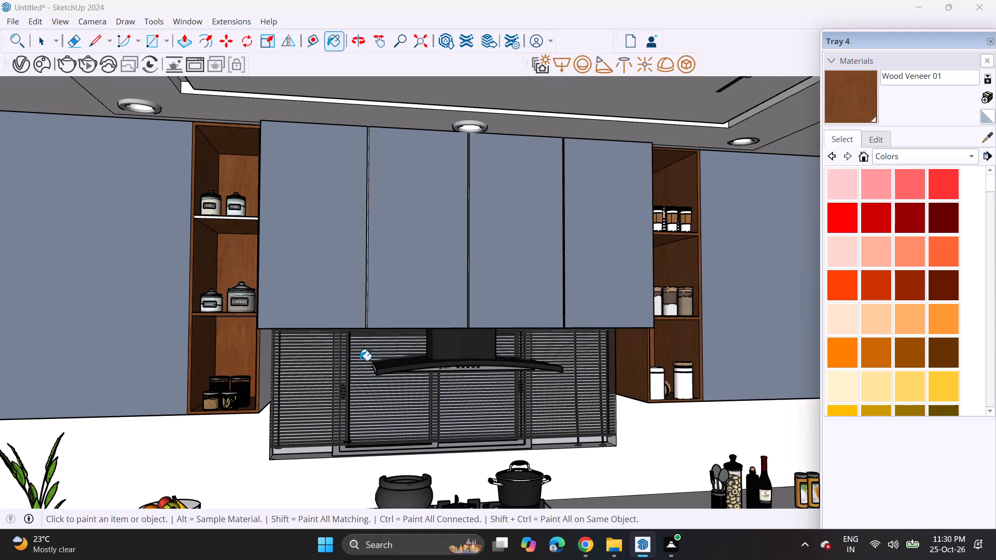
pyautogui.scroll(-3, 369, 374)
pyautogui.scroll(1, 370, 376)
pyautogui.scroll(-1, 370, 377)
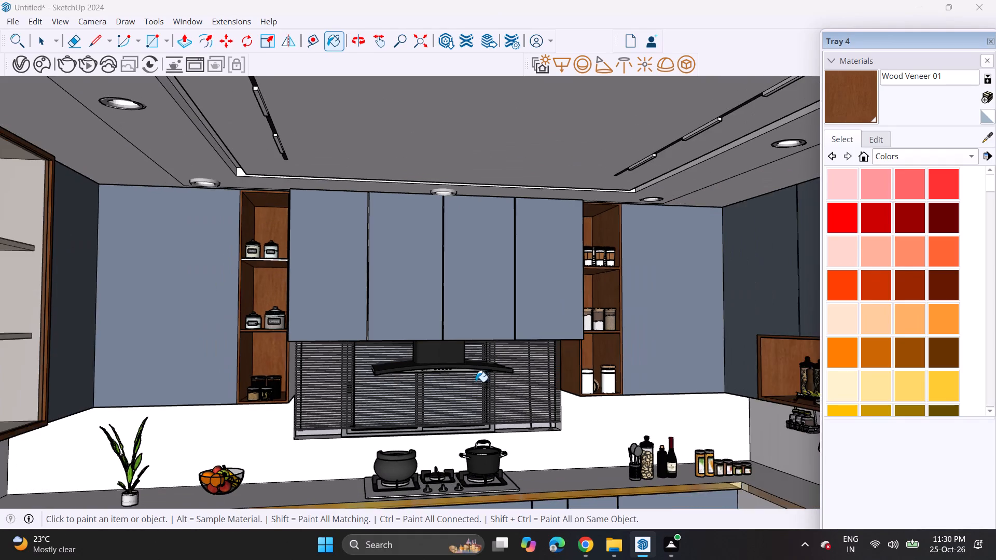
pyautogui.moveTo(462, 382); pyautogui.dragTo(402, 367, button='middle')
pyautogui.scroll(-4, 400, 367)
pyautogui.moveTo(407, 372); pyautogui.dragTo(377, 344, button='middle')
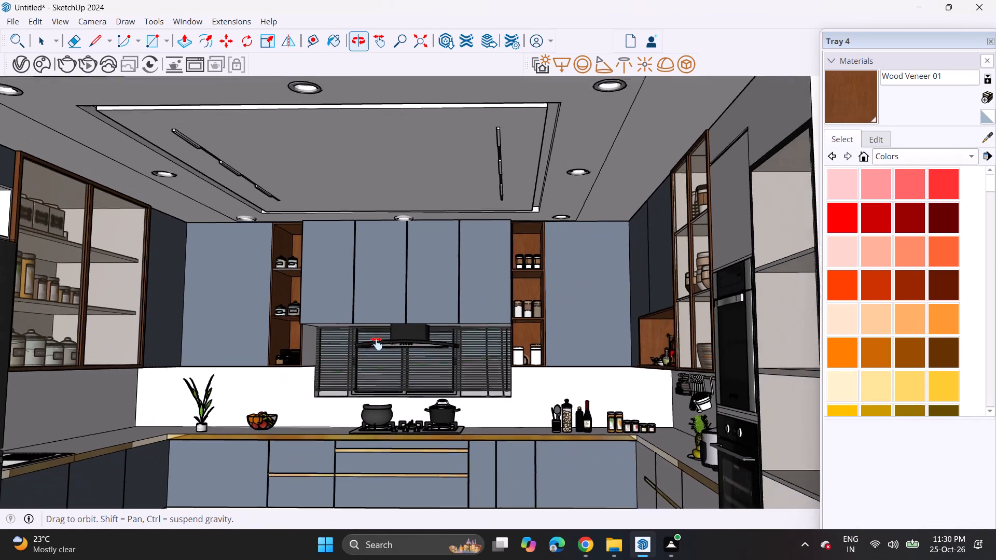
pyautogui.moveTo(377, 344); pyautogui.dragTo(366, 314, button='middle')
pyautogui.scroll(-1, 366, 314)
pyautogui.scroll(1, 366, 314)
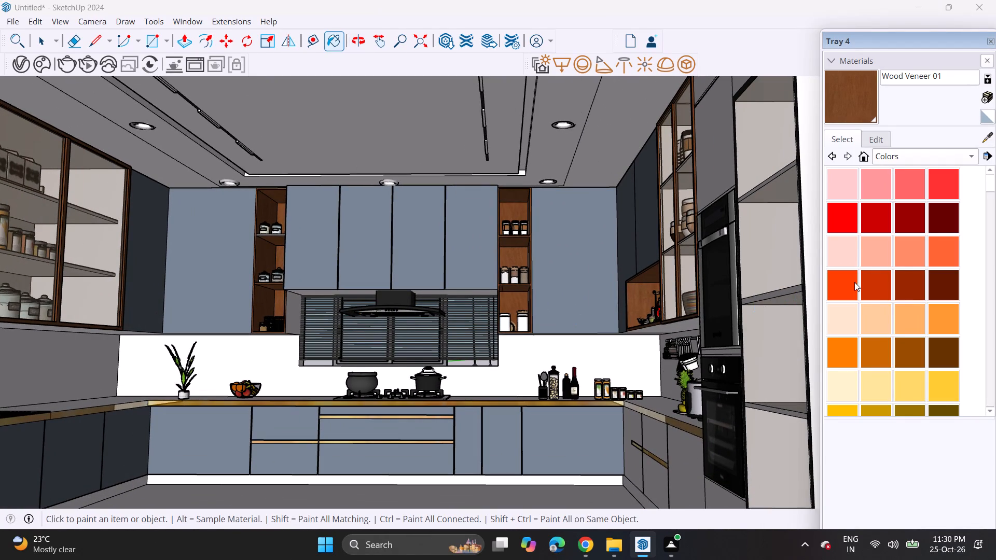
pyautogui.scroll(3, 860, 260)
pyautogui.scroll(-5, 888, 310)
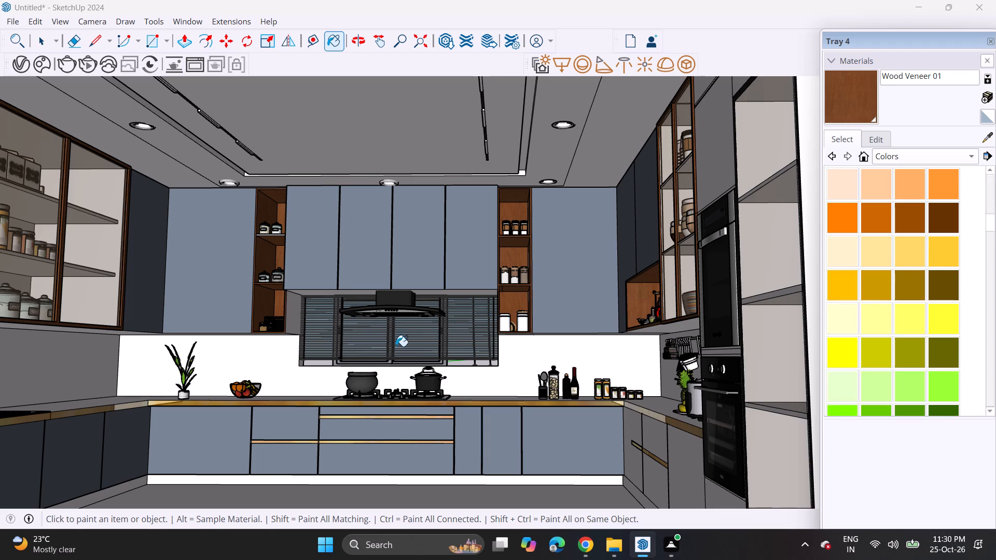
pyautogui.moveTo(308, 353); pyautogui.dragTo(348, 288, button='middle')
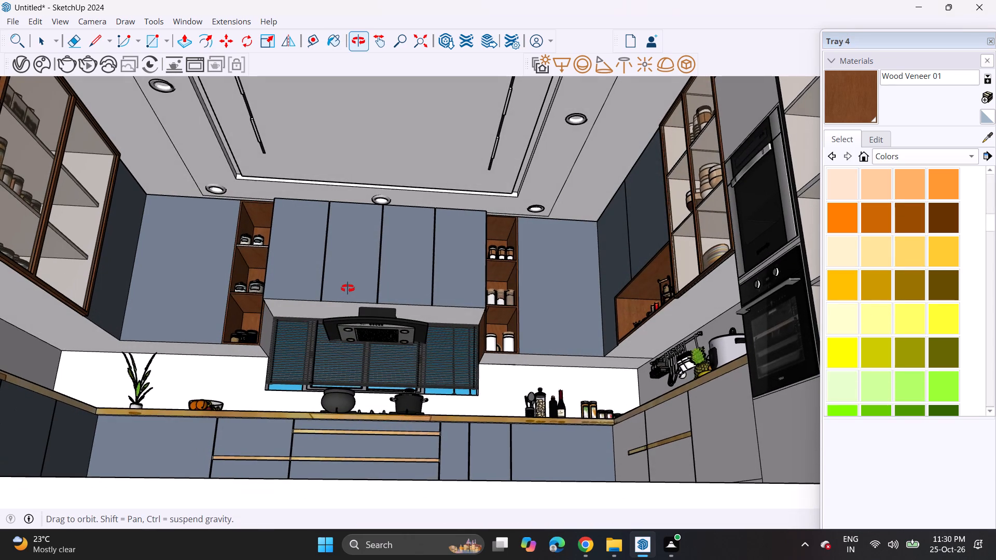
pyautogui.moveTo(348, 288); pyautogui.dragTo(307, 309, button='middle')
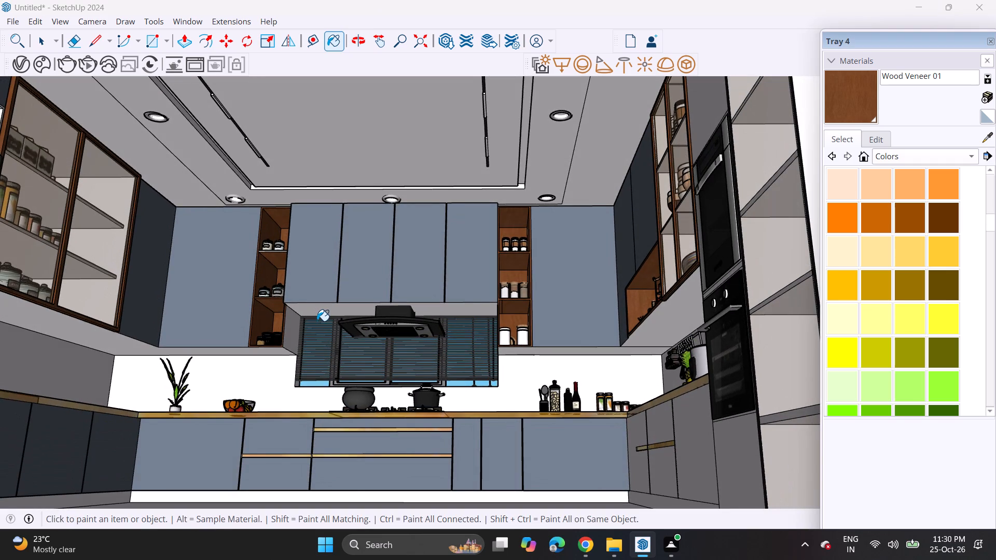
# Paint the upper shelf's front edge and the window-facing side panel of the canister shelves with Wood Veneer 01.
pyautogui.scroll(3, 265, 293)
pyautogui.scroll(4, 270, 235)
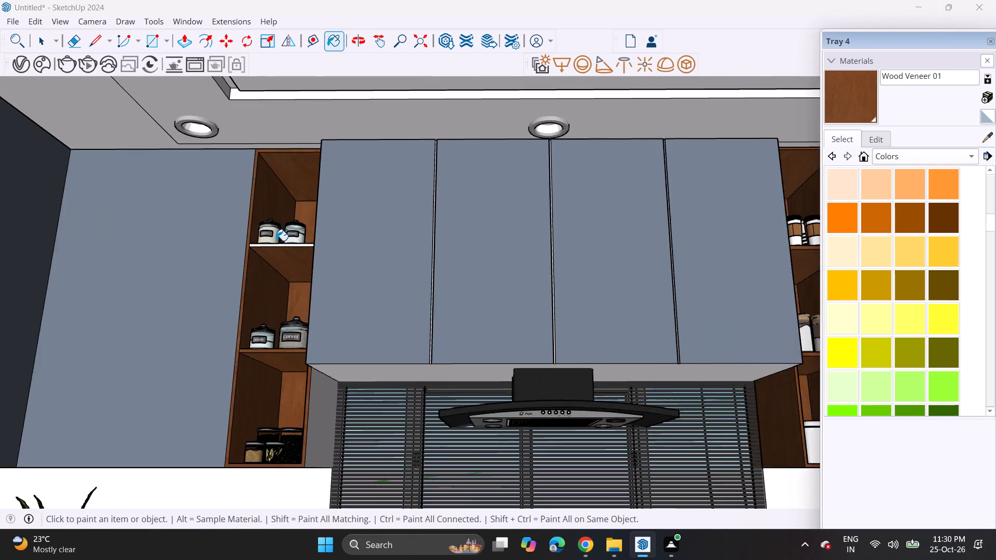
pyautogui.scroll(7, 276, 241)
pyautogui.click(288, 242)
pyautogui.scroll(-5, 296, 290)
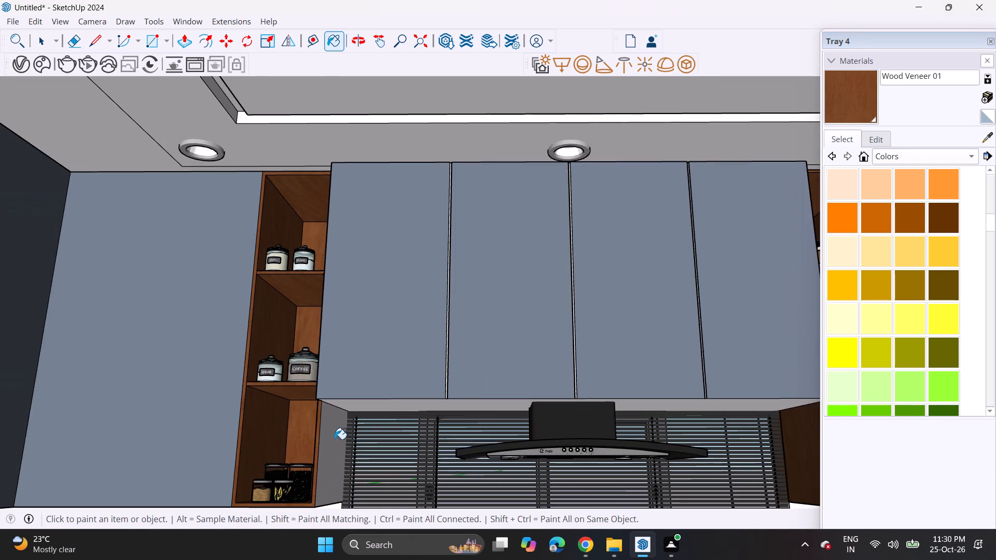
pyautogui.click(341, 447)
# Sample 0099_LightSteelBlue from a cabinet front above the hood and paint the underside of those cabinets with it.
pyautogui.scroll(-6, 331, 447)
pyautogui.scroll(1, 378, 466)
pyautogui.scroll(-1, 378, 466)
pyautogui.keyDown('shift'); pyautogui.moveTo(374, 459); pyautogui.dragTo(305, 421, button='middle'); pyautogui.keyUp('shift')
pyautogui.moveTo(302, 419); pyautogui.dragTo(311, 421, button='middle')
pyautogui.scroll(1, 346, 400)
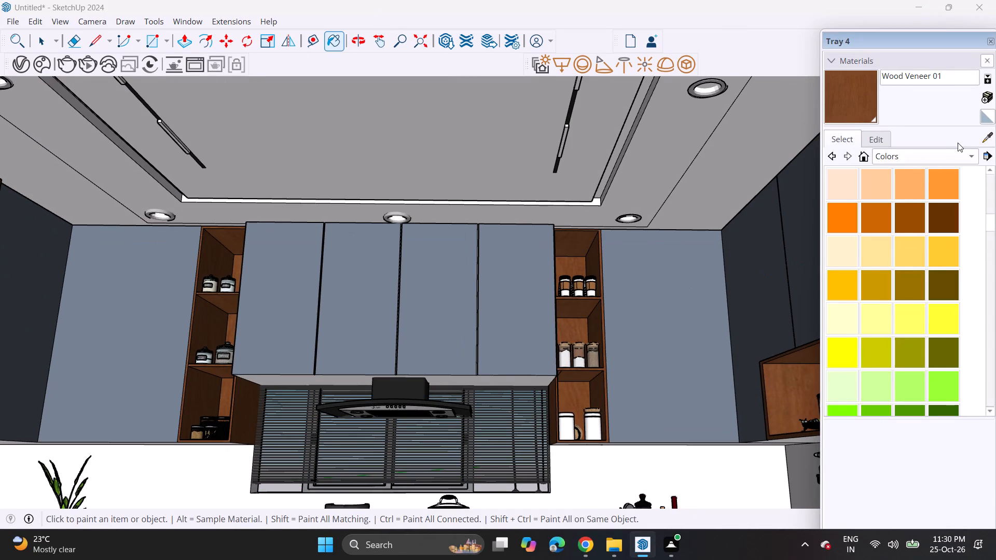
pyautogui.click(984, 135)
pyautogui.click(499, 315)
pyautogui.click(498, 385)
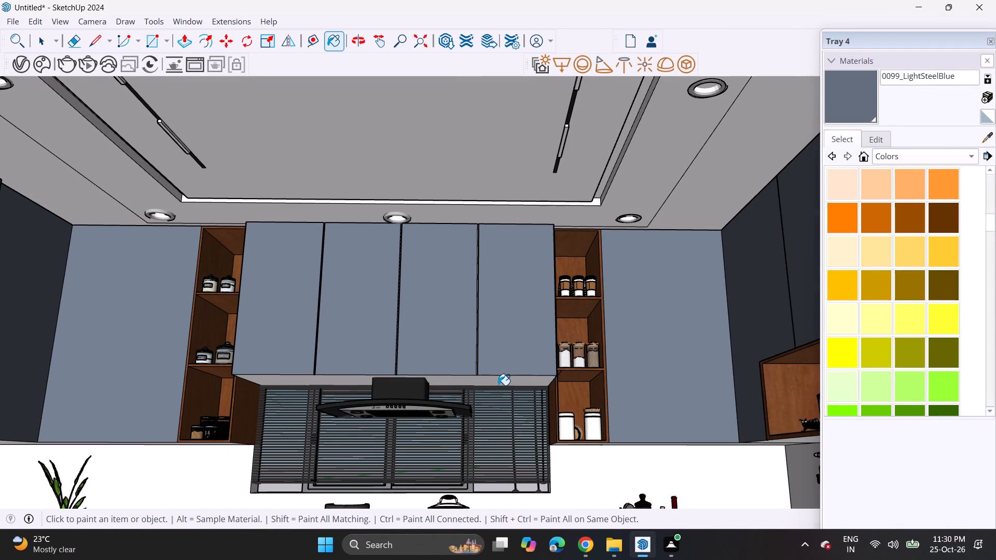
# Paint the plinths beneath the fridge-side and back-wall base cabinets with 0099_LightSteelBlue.
pyautogui.scroll(-6, 494, 381)
pyautogui.keyDown('shift'); pyautogui.scroll(1, 493, 396); pyautogui.keyUp('shift')
pyautogui.keyDown('shift'); pyautogui.moveTo(493, 396); pyautogui.dragTo(545, 297, button='middle'); pyautogui.keyUp('shift')
pyautogui.scroll(-2, 118, 528)
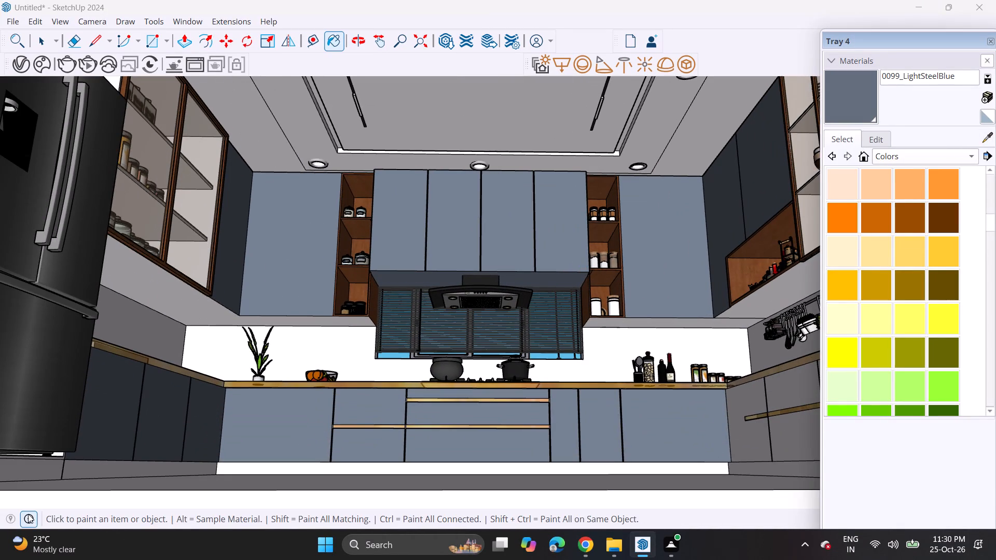
pyautogui.click(53, 470)
pyautogui.click(76, 470)
pyautogui.click(242, 465)
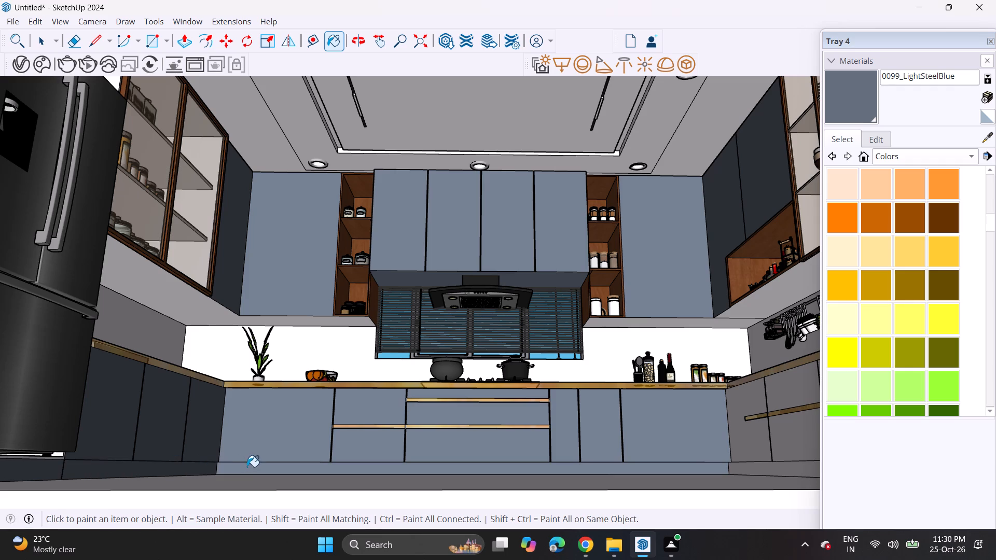
# Paint the plinth and base cabinet and drawer fronts on the oven-side wall with 0099_LightSteelBlue.
pyautogui.click(762, 469)
pyautogui.click(748, 438)
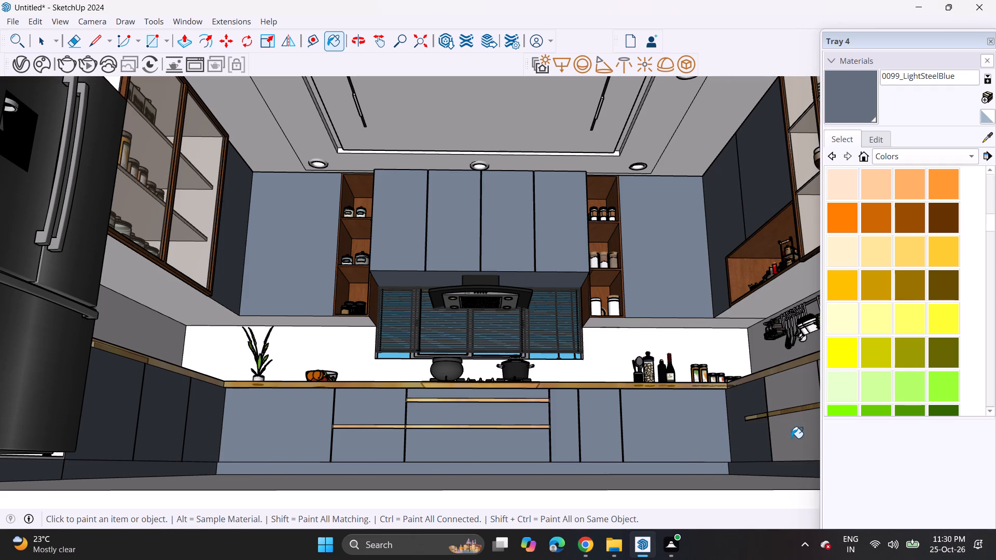
pyautogui.click(792, 438)
pyautogui.keyDown('shift'); pyautogui.moveTo(745, 425); pyautogui.dragTo(638, 423, button='middle'); pyautogui.keyUp('shift')
pyautogui.click(672, 380)
pyautogui.click(703, 386)
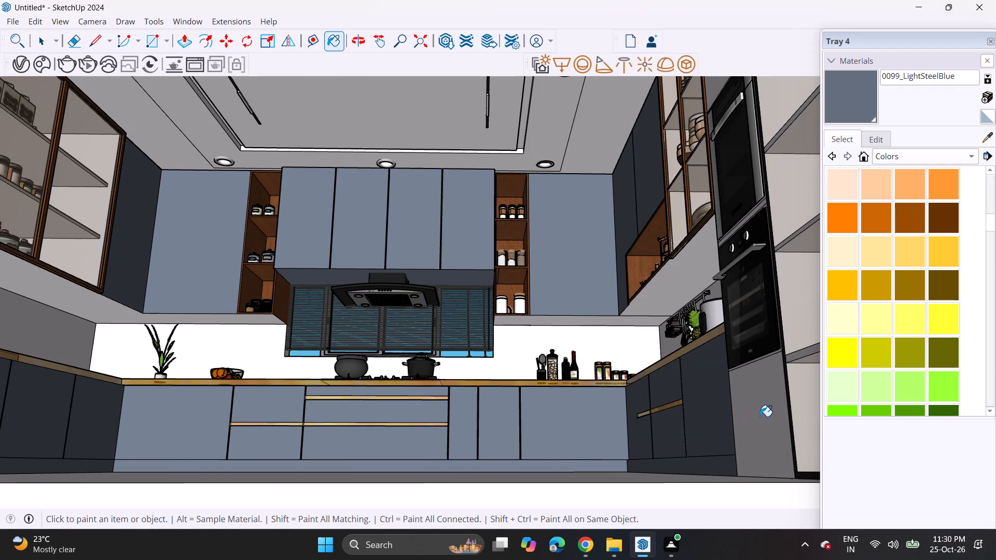
# Paint the tall oven unit's front panels below and above the ovens with 0099_LightSteelBlue.
pyautogui.click(760, 416)
pyautogui.keyDown('shift'); pyautogui.moveTo(755, 271); pyautogui.dragTo(766, 425, button='middle'); pyautogui.keyUp('shift')
pyautogui.click(743, 177)
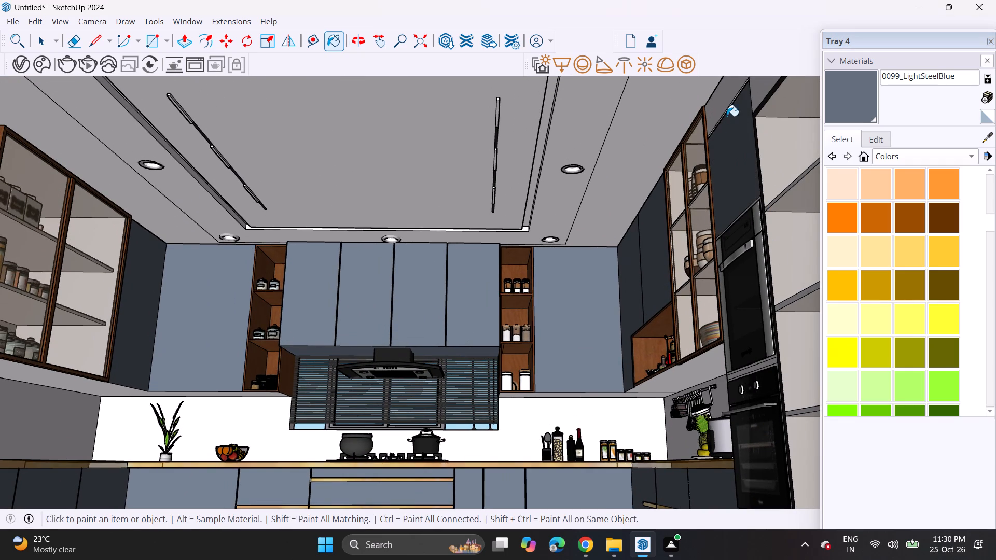
pyautogui.click(721, 99)
# Examine the whole kitchen from outside and from the front for surfaces that still need a material.
pyautogui.keyDown('shift'); pyautogui.moveTo(716, 160); pyautogui.dragTo(656, 330, button='middle'); pyautogui.keyUp('shift')
pyautogui.moveTo(695, 275); pyautogui.dragTo(740, 270, button='middle')
pyautogui.scroll(-1, 663, 314)
pyautogui.scroll(1, 662, 319)
pyautogui.scroll(-2, 662, 328)
pyautogui.keyDown('shift'); pyautogui.scroll(1, 610, 361); pyautogui.keyUp('shift')
pyautogui.scroll(-5, 619, 375)
pyautogui.keyDown('shift'); pyautogui.moveTo(578, 405); pyautogui.dragTo(626, 340, button='middle'); pyautogui.keyUp('shift')
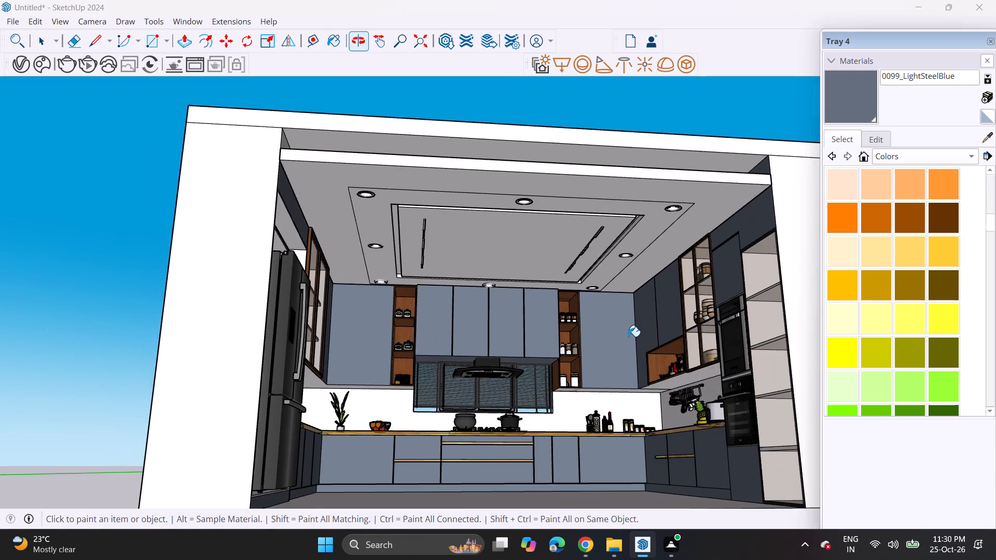
pyautogui.moveTo(615, 353); pyautogui.dragTo(592, 394, button='middle')
pyautogui.moveTo(577, 416); pyautogui.dragTo(534, 384, button='middle')
pyautogui.scroll(3, 529, 385)
pyautogui.moveTo(525, 396); pyautogui.dragTo(534, 415, button='middle')
pyautogui.scroll(1, 517, 407)
pyautogui.scroll(-2, 517, 407)
pyautogui.middleClick(504, 421)
pyautogui.scroll(-2, 504, 421)
pyautogui.moveTo(515, 423); pyautogui.dragTo(515, 396, button='middle')
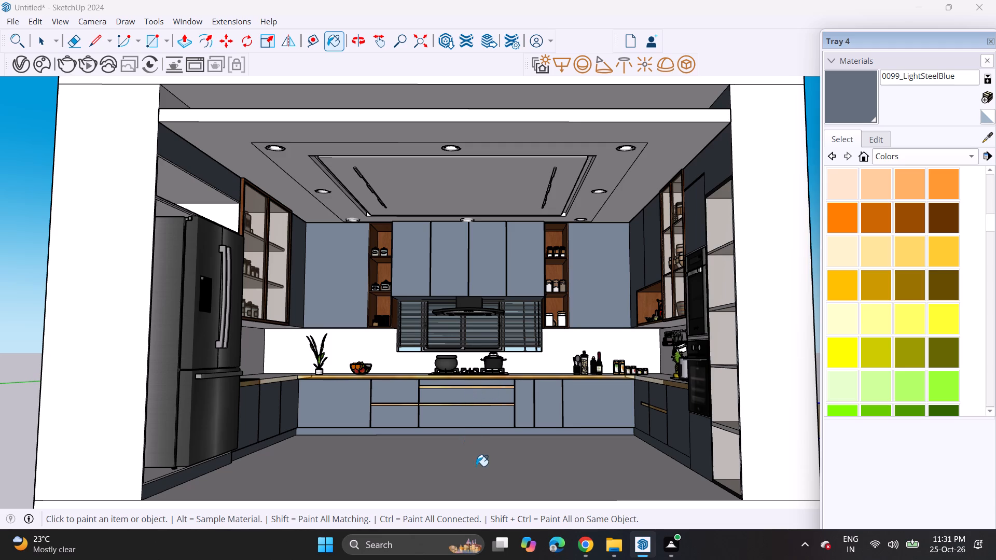
pyautogui.press('space')
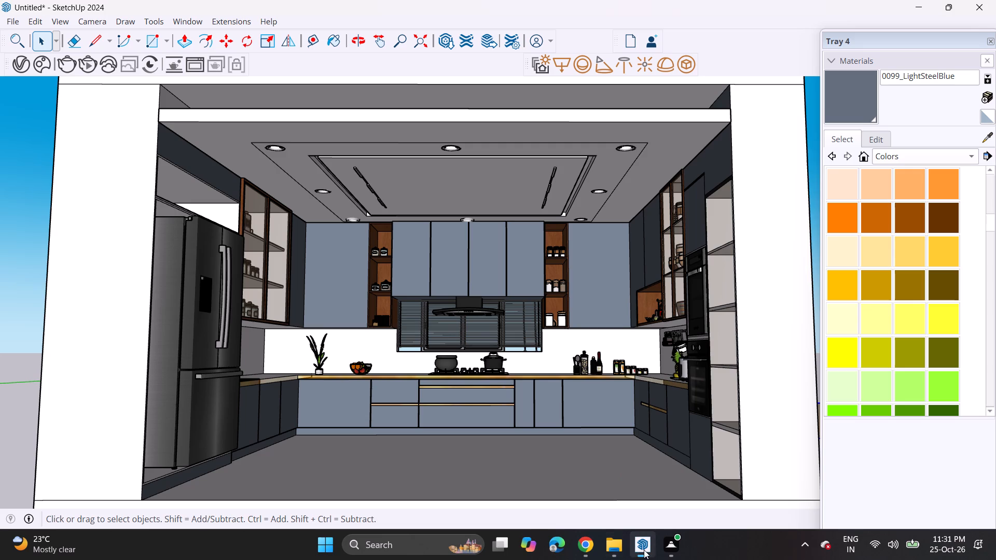
# Switch to 3D Warehouse in Chrome and search the models for "white tile".
pyautogui.click(587, 545)
pyautogui.click(672, 81)
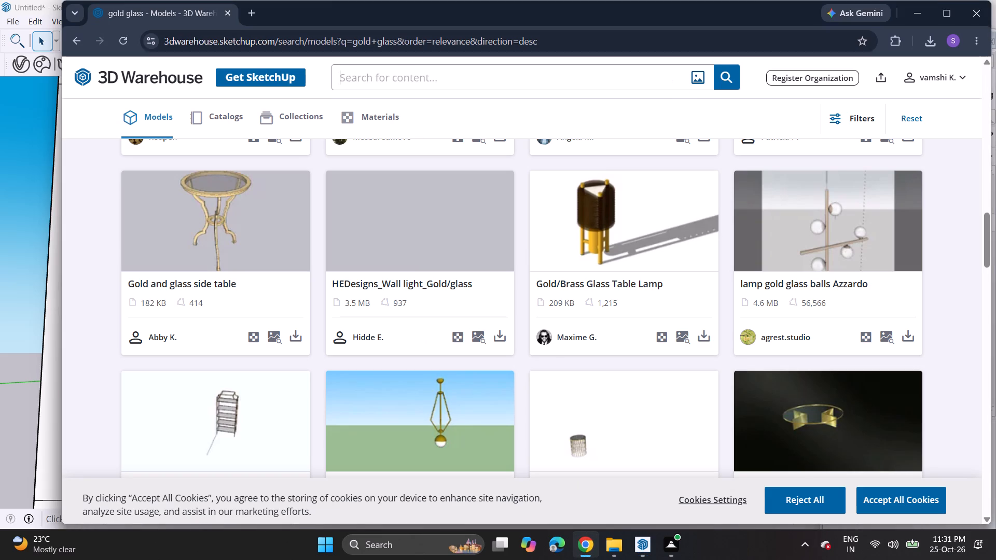
pyautogui.write('white tile')
pyautogui.press('Return')
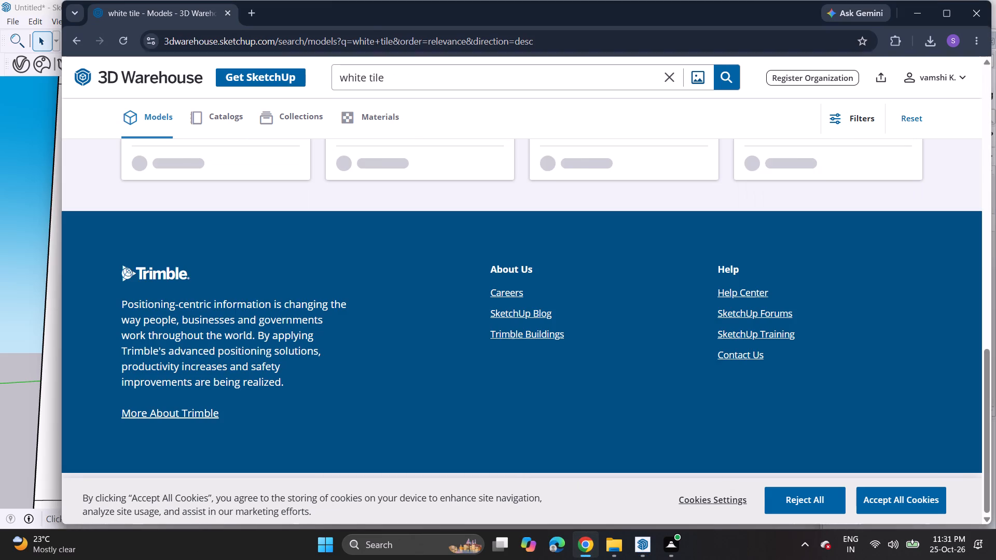
# Look through the white tile models for a suitable tile texture for the kitchen.
pyautogui.scroll(1, 494, 217)
pyautogui.scroll(-1, 494, 217)
pyautogui.scroll(6, 494, 217)
pyautogui.scroll(-1, 490, 217)
pyautogui.scroll(2, 490, 217)
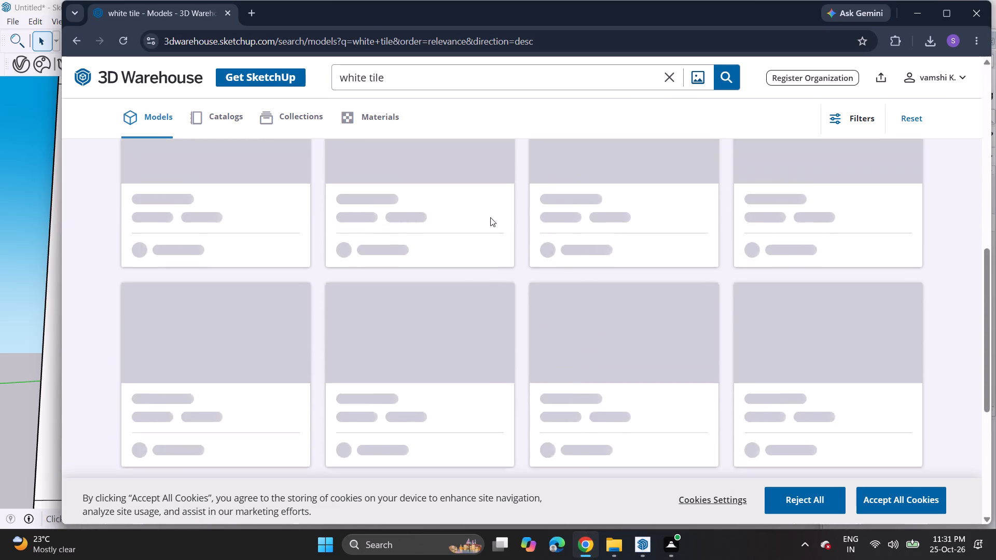
pyautogui.scroll(7, 490, 217)
pyautogui.scroll(-1, 490, 217)
pyautogui.scroll(1, 490, 217)
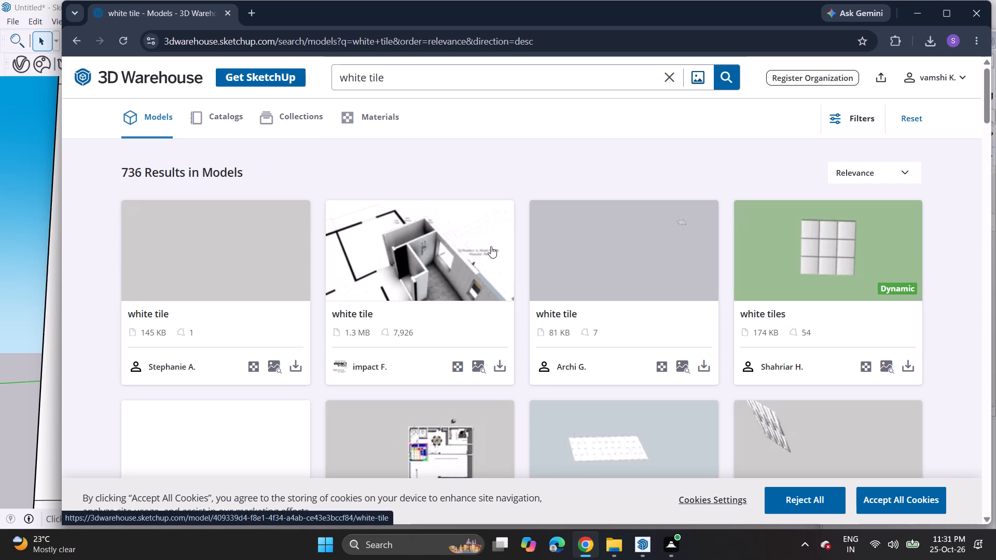
pyautogui.scroll(-5, 491, 250)
pyautogui.scroll(1, 493, 252)
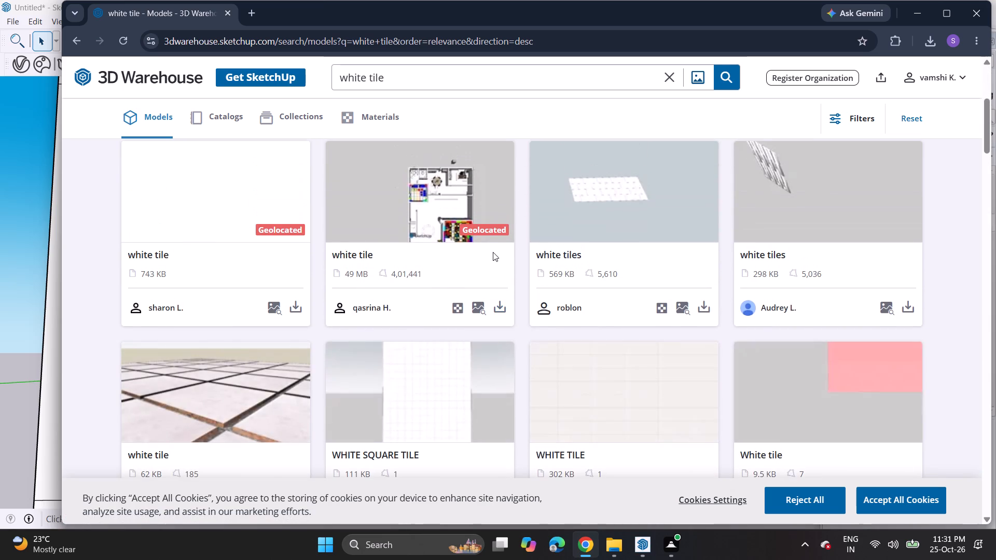
pyautogui.scroll(-7, 493, 252)
pyautogui.scroll(7, 493, 252)
pyautogui.scroll(-4, 493, 252)
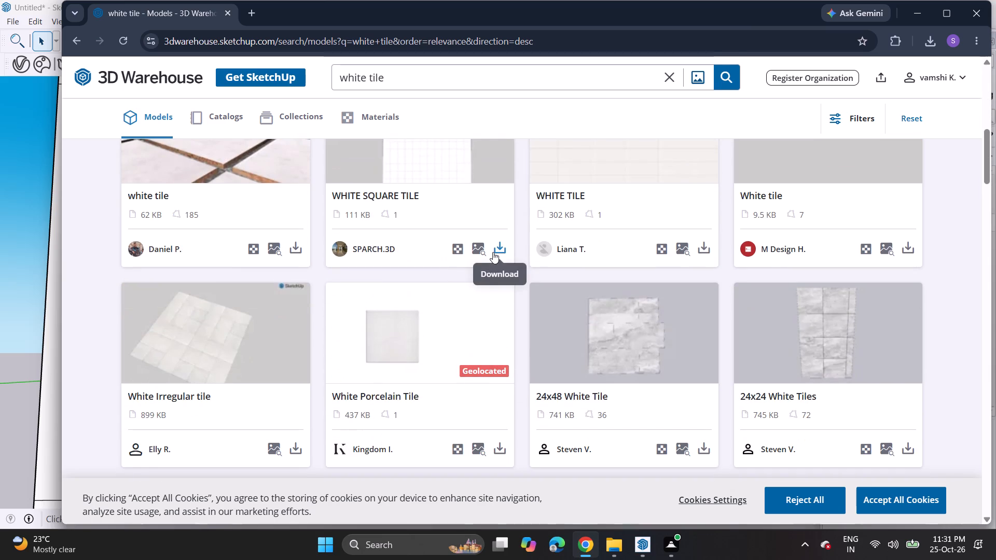
pyautogui.scroll(6, 493, 252)
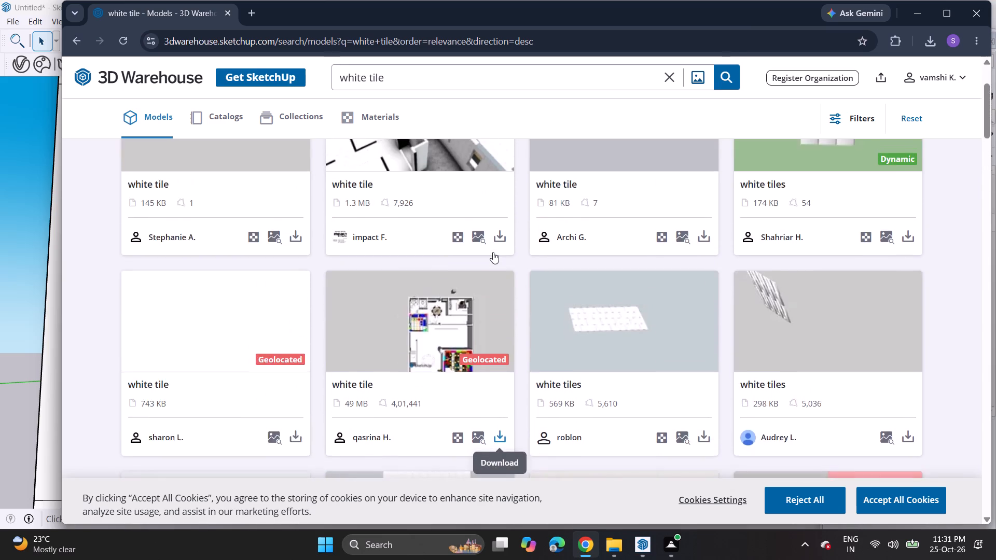
pyautogui.scroll(2, 493, 252)
pyautogui.scroll(-16, 493, 252)
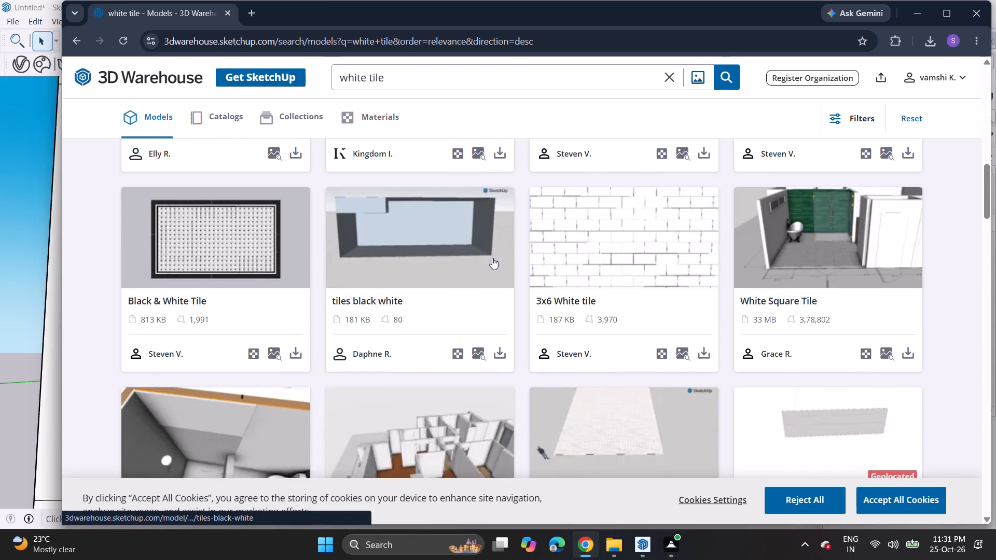
pyautogui.scroll(-4, 492, 258)
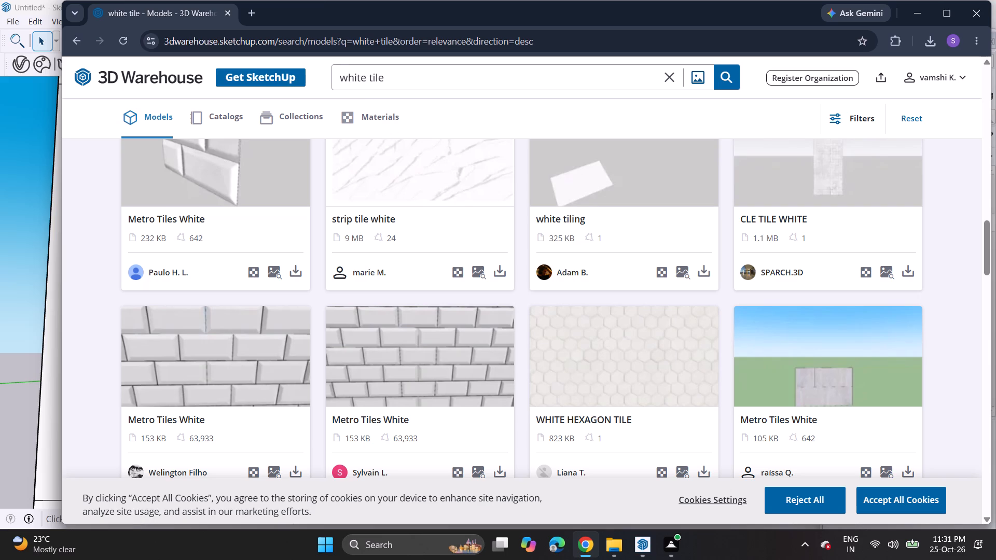
# Refine the model search to "glass white tile".
pyautogui.click(336, 73)
pyautogui.write('glass')
pyautogui.press('space')
pyautogui.press('Return')
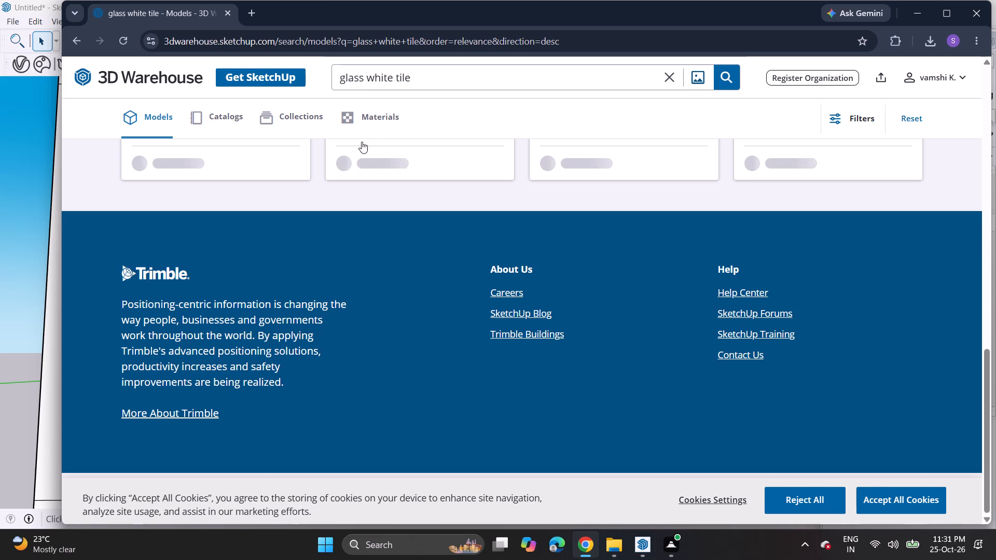
# Look through the glass white tile models for a usable glossy white tile.
pyautogui.scroll(4, 394, 261)
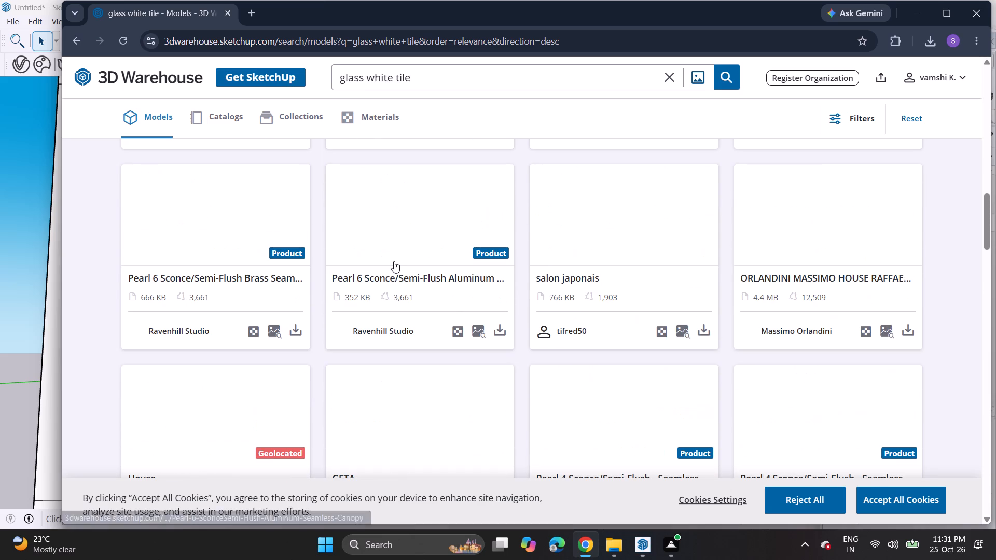
pyautogui.scroll(14, 403, 304)
pyautogui.scroll(13, 403, 304)
pyautogui.scroll(-1, 403, 304)
pyautogui.scroll(1, 403, 304)
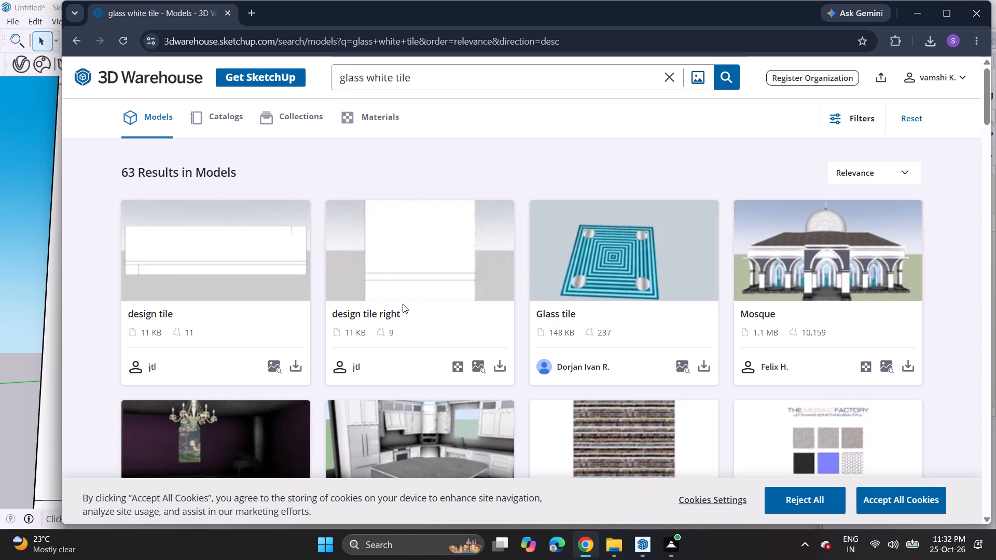
pyautogui.scroll(-9, 423, 358)
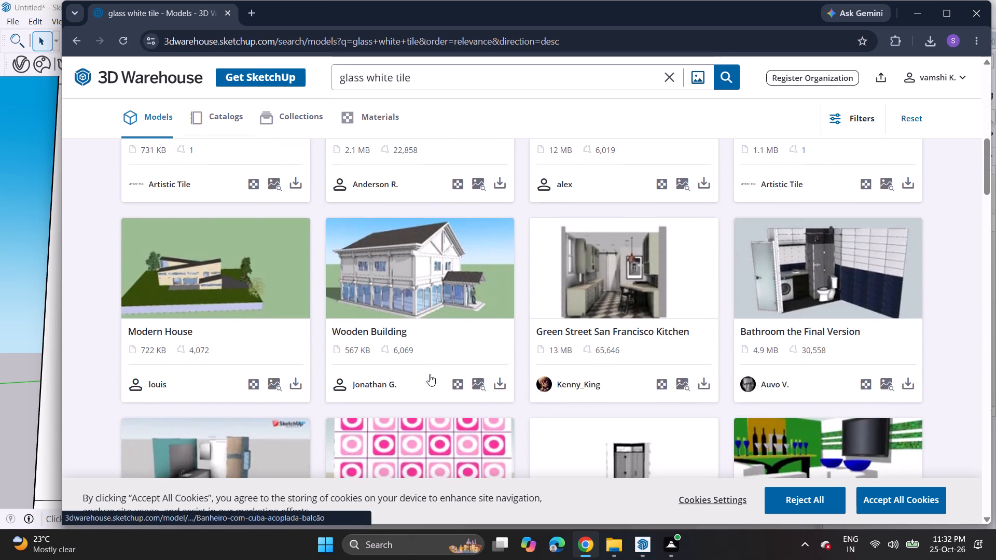
pyautogui.scroll(-6, 430, 374)
pyautogui.scroll(1, 430, 374)
pyautogui.scroll(-2, 430, 374)
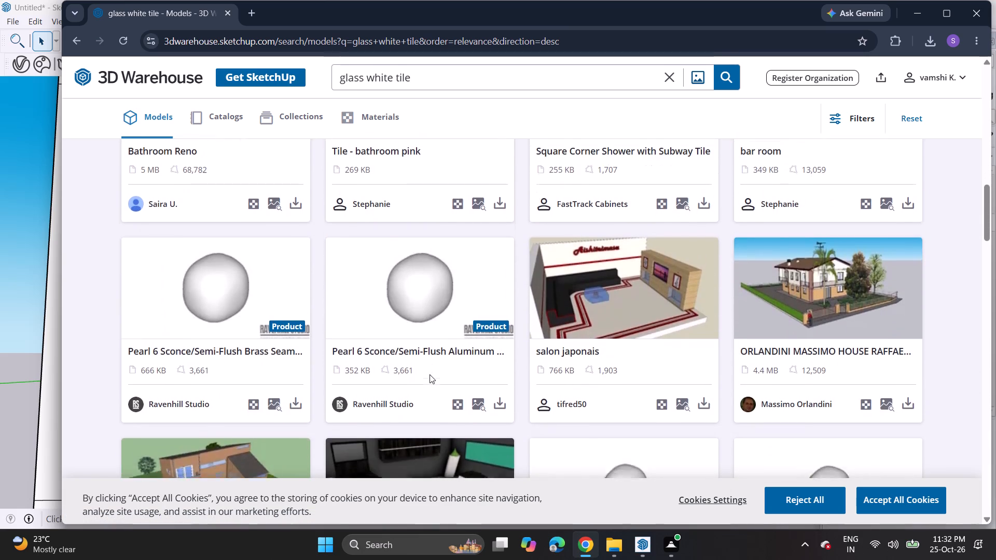
pyautogui.scroll(-6, 430, 374)
pyautogui.scroll(1, 430, 374)
pyautogui.scroll(-7, 430, 374)
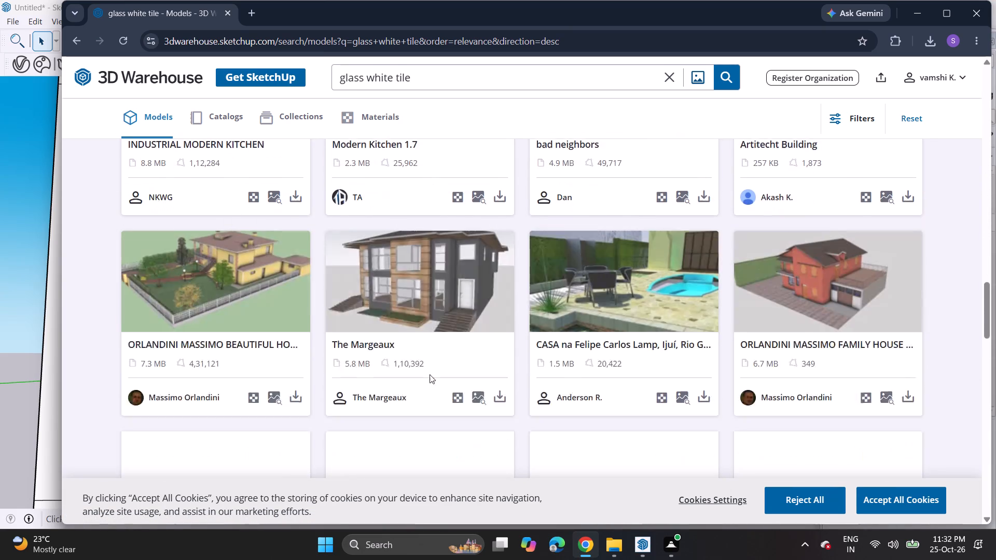
pyautogui.scroll(-3, 430, 374)
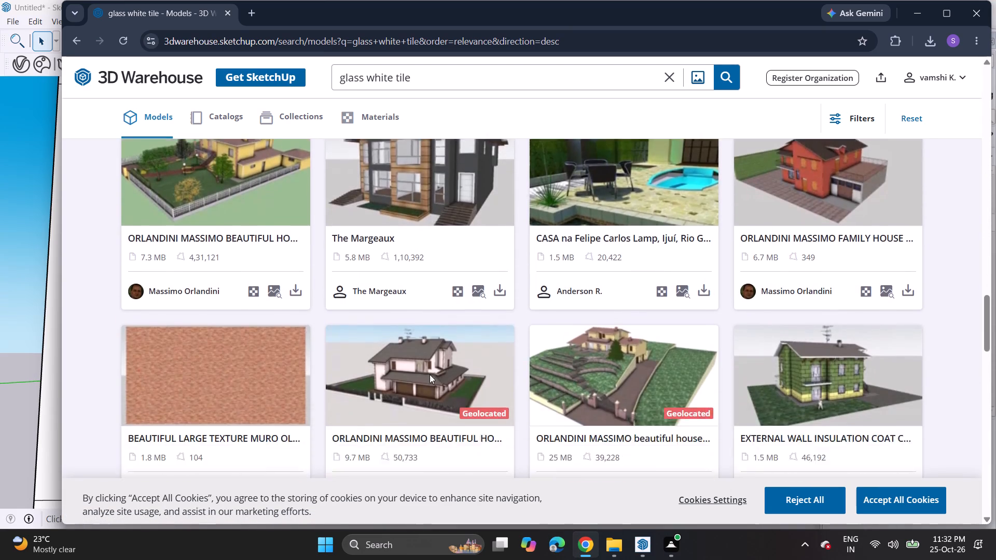
pyautogui.scroll(-6, 430, 374)
pyautogui.scroll(1, 430, 374)
pyautogui.scroll(-4, 430, 374)
pyautogui.scroll(4, 430, 374)
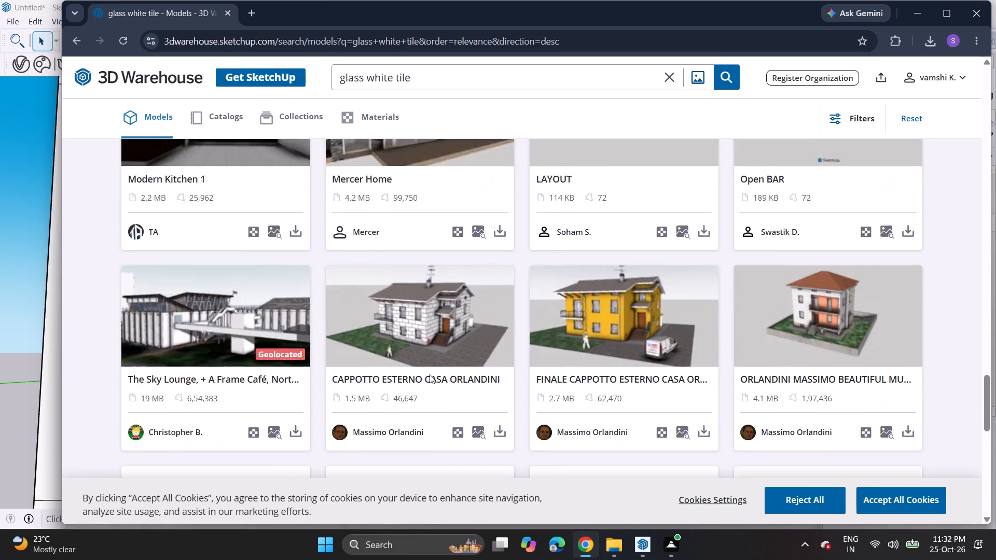
pyautogui.scroll(4, 430, 374)
# Replace the search phrase and search the models for "white marble".
pyautogui.click(365, 80)
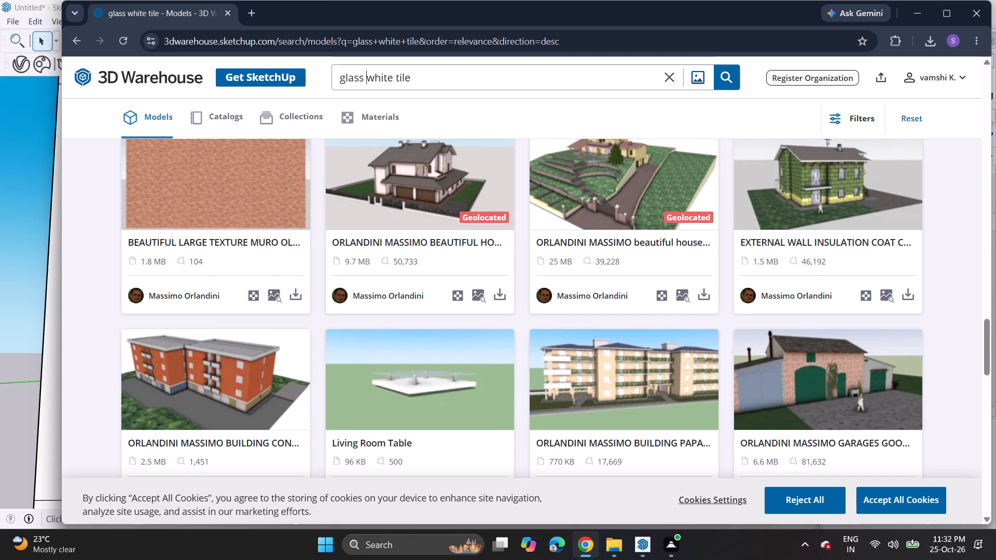
pyautogui.press('BackSpace')
pyautogui.press('BackSpace')
pyautogui.press('BackSpace')
pyautogui.press('BackSpace')
pyautogui.press('BackSpace')
pyautogui.press('BackSpace')
pyautogui.press('BackSpace')
pyautogui.press('BackSpace')
pyautogui.press('BackSpace')
pyautogui.press('BackSpace')
pyautogui.press('BackSpace')
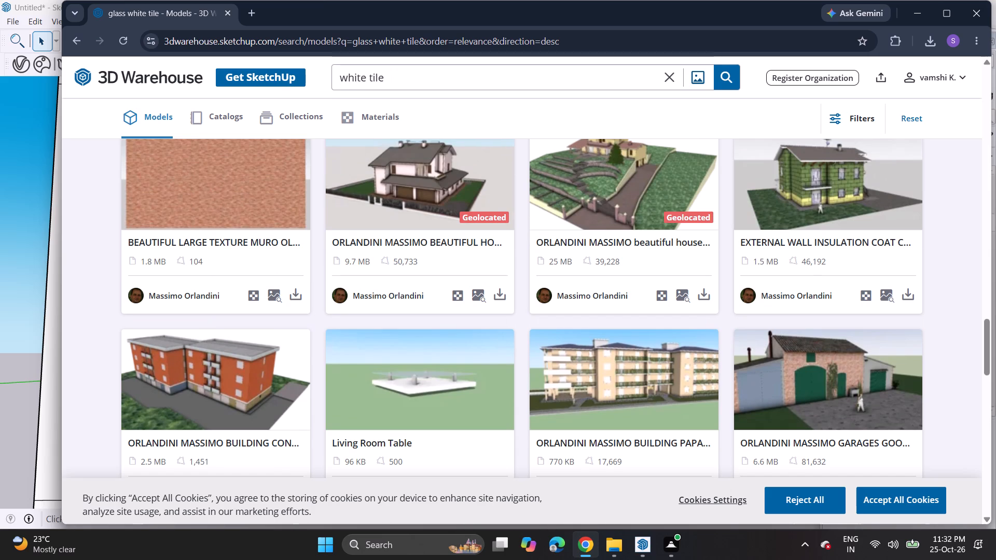
pyautogui.click(390, 82)
pyautogui.press('BackSpace')
pyautogui.press('BackSpace')
pyautogui.press('BackSpace')
pyautogui.press('BackSpace')
pyautogui.write('mard')
pyautogui.press('BackSpace')
pyautogui.write('ble')
pyautogui.press('Return')
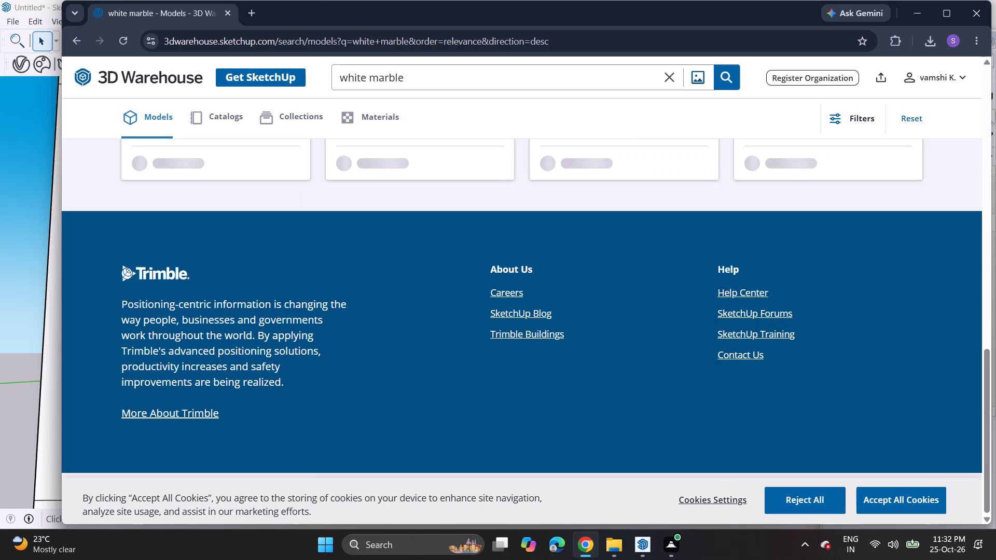
# Look through the white marble models for one with a suitable marble texture.
pyautogui.scroll(12, 438, 246)
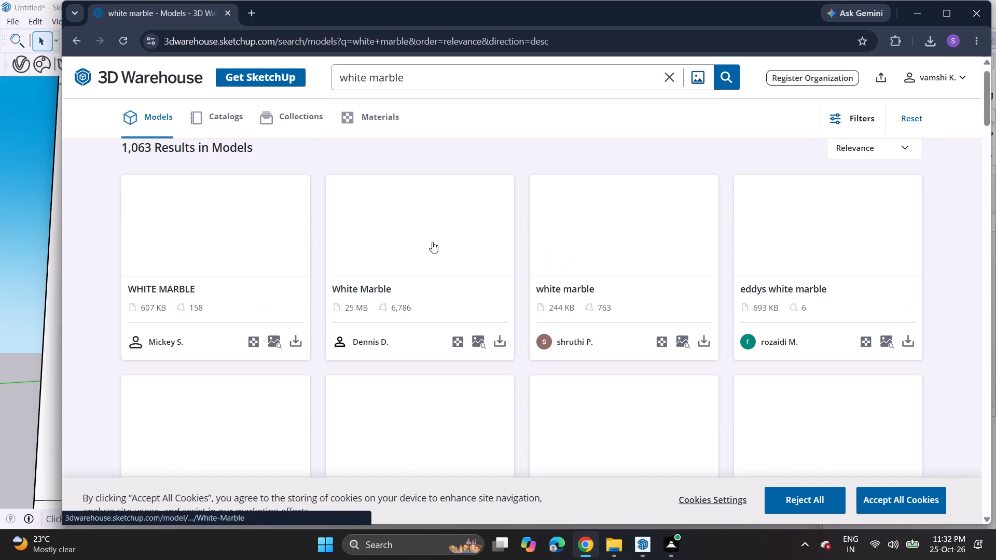
pyautogui.scroll(1, 432, 242)
pyautogui.scroll(-1, 432, 242)
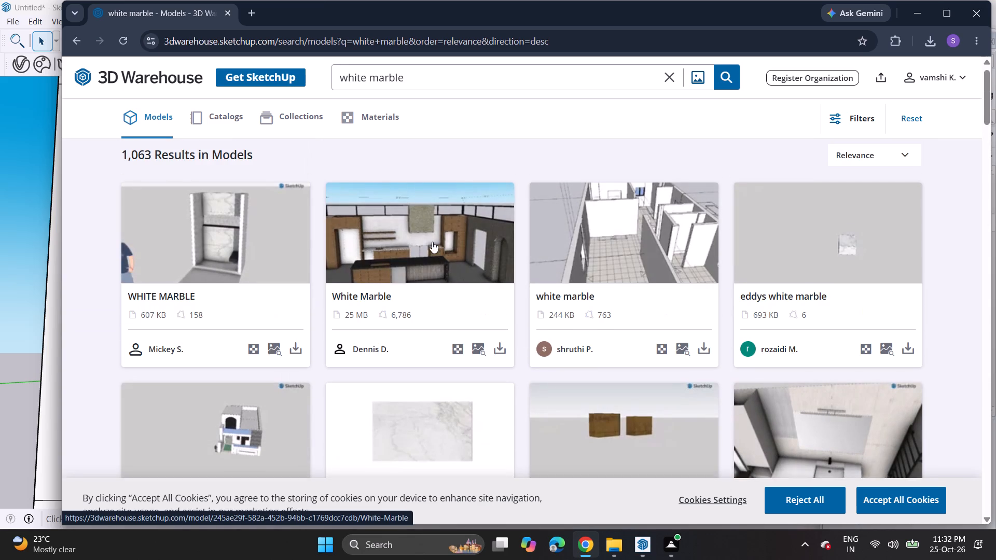
pyautogui.scroll(-6, 432, 242)
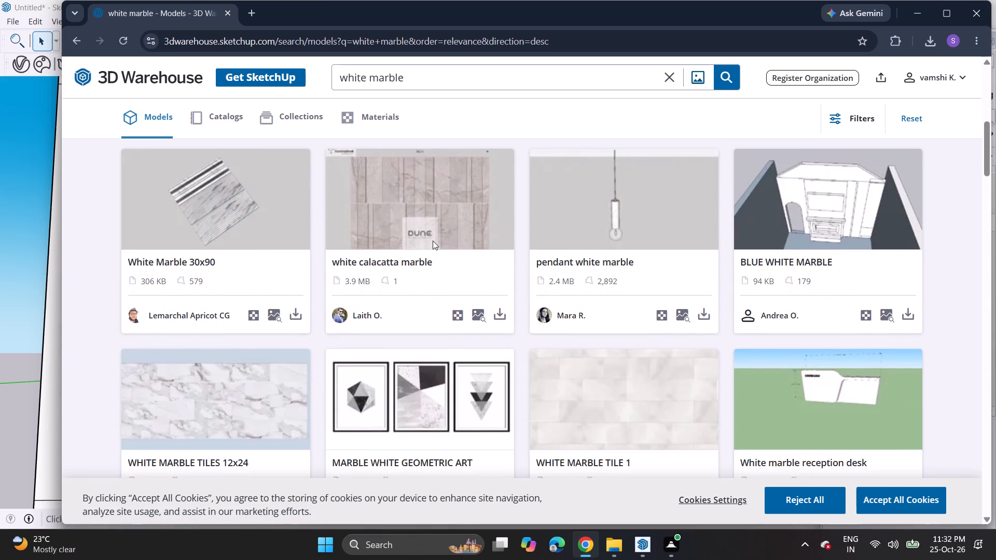
pyautogui.scroll(1, 433, 241)
pyautogui.scroll(-5, 433, 241)
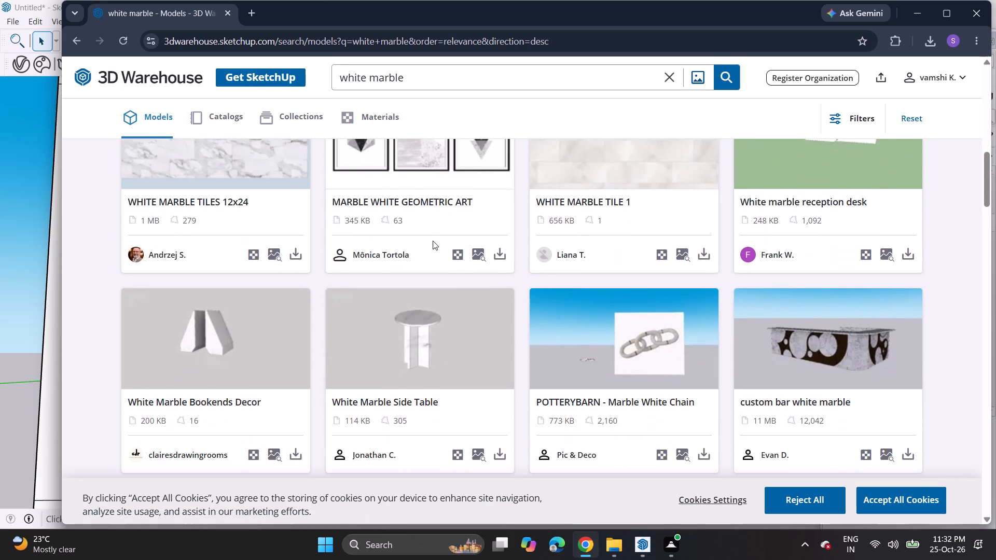
pyautogui.scroll(-3, 433, 241)
pyautogui.scroll(1, 433, 241)
pyautogui.scroll(-2, 433, 241)
pyautogui.scroll(1, 433, 241)
pyautogui.scroll(-2, 433, 241)
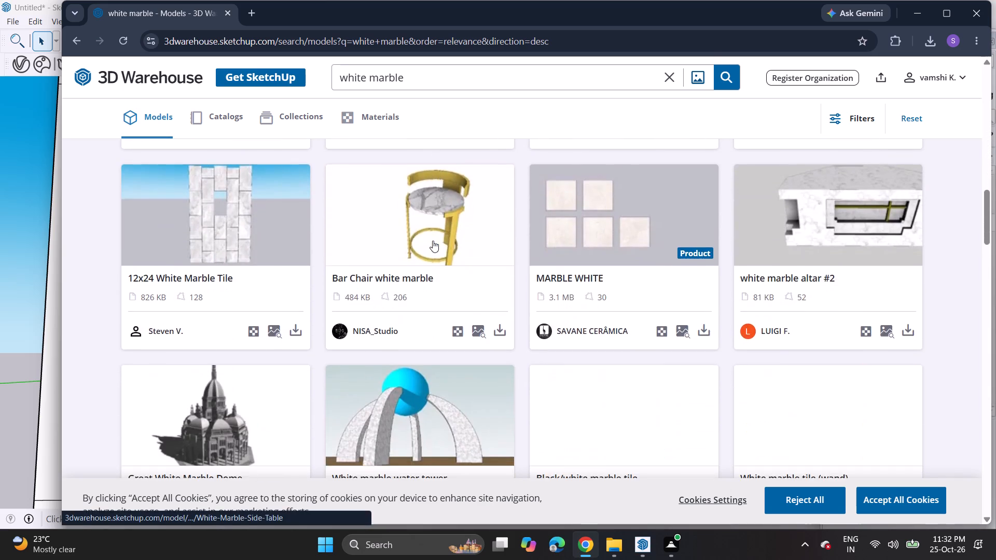
pyautogui.scroll(-6, 433, 241)
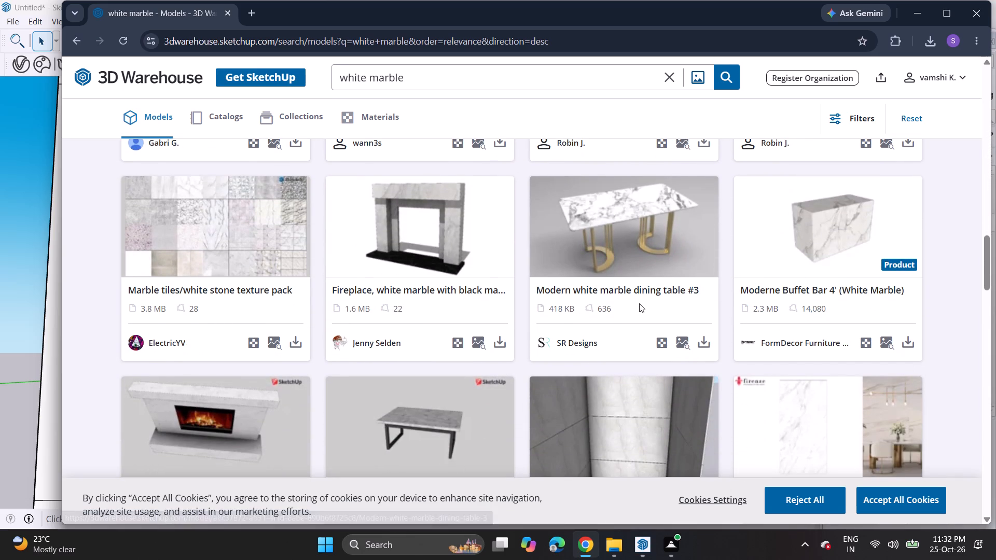
# Download the "Modern white marble dining table #3" model by SR Designs.
pyautogui.click(701, 342)
pyautogui.click(711, 376)
pyautogui.scroll(-6, 469, 324)
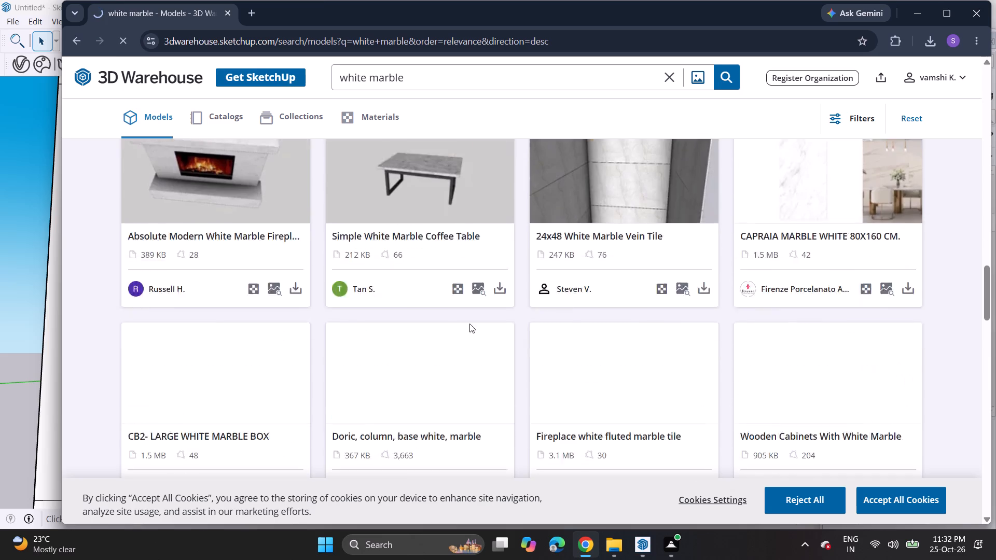
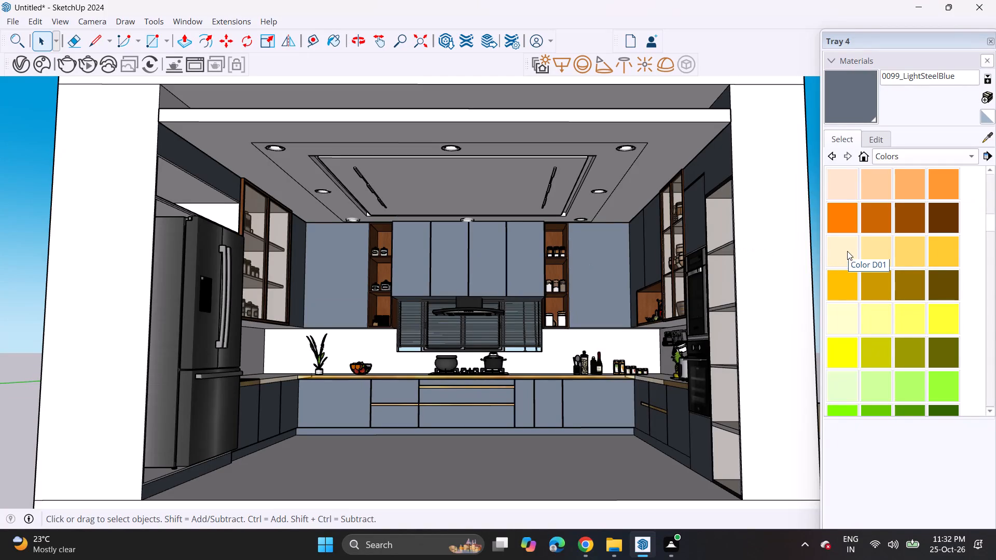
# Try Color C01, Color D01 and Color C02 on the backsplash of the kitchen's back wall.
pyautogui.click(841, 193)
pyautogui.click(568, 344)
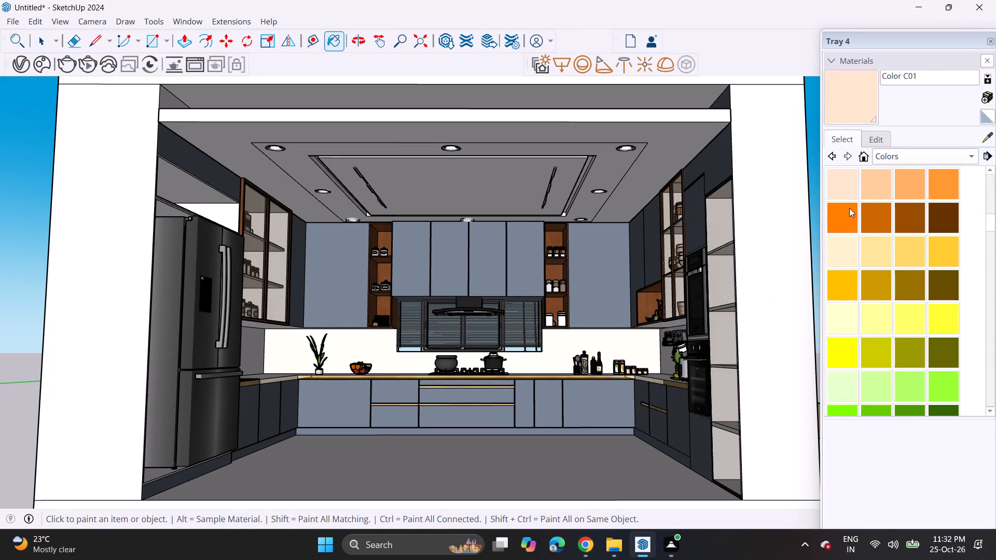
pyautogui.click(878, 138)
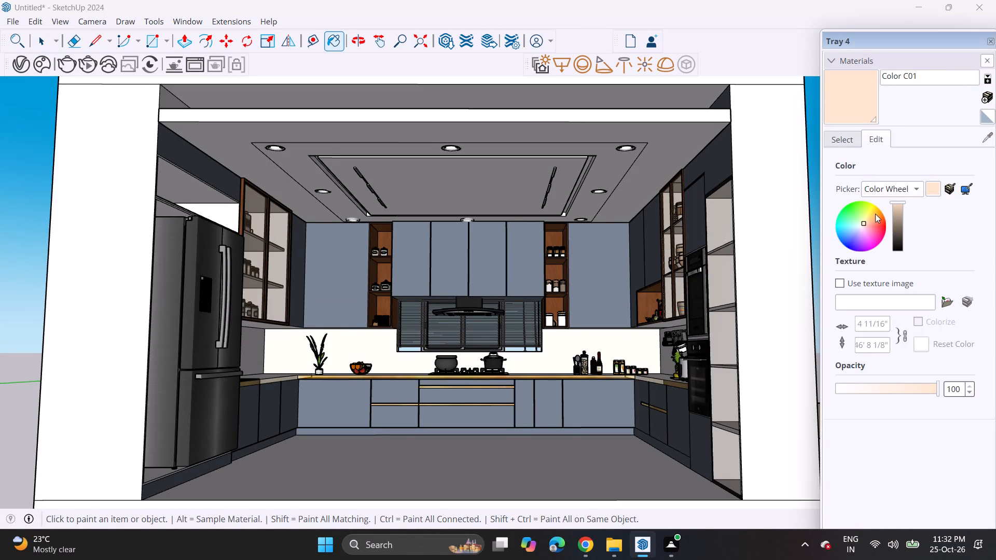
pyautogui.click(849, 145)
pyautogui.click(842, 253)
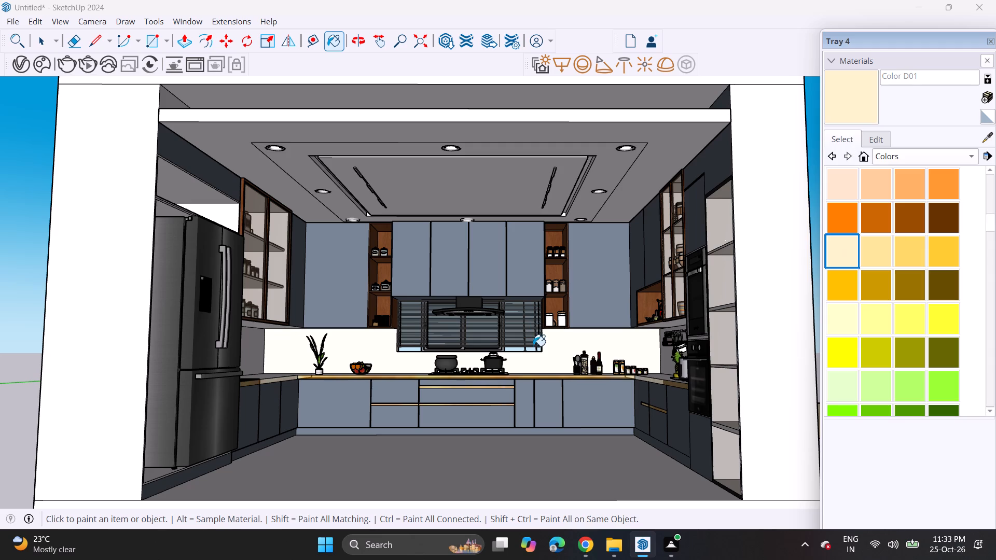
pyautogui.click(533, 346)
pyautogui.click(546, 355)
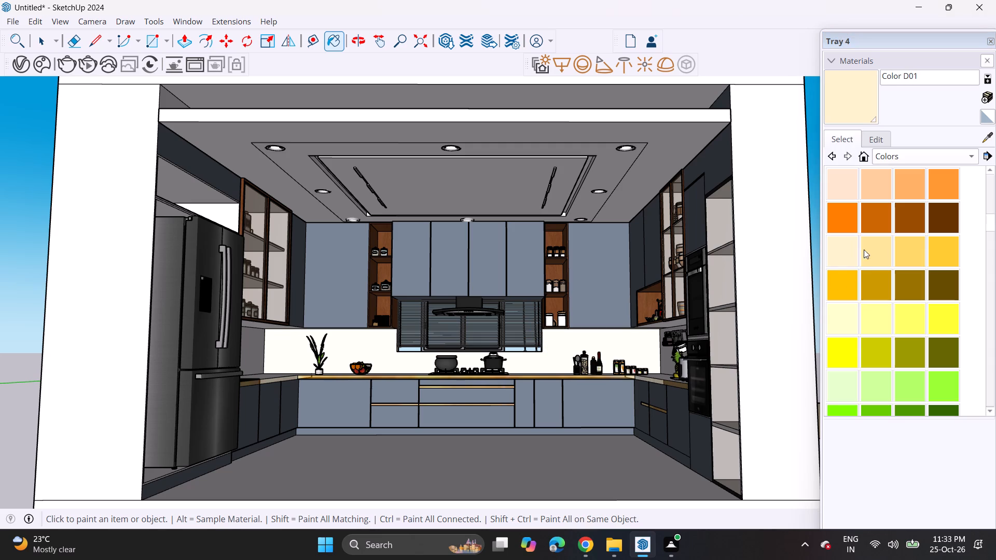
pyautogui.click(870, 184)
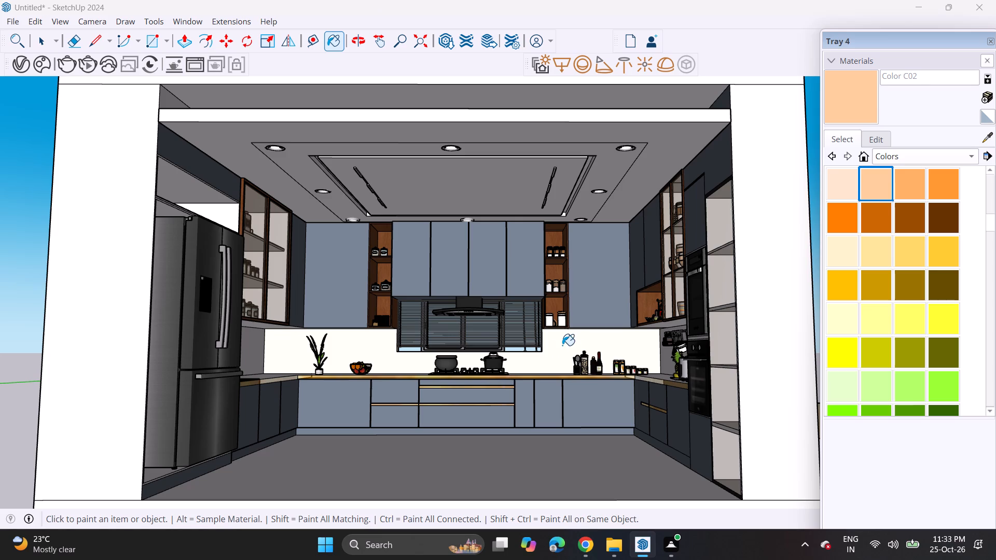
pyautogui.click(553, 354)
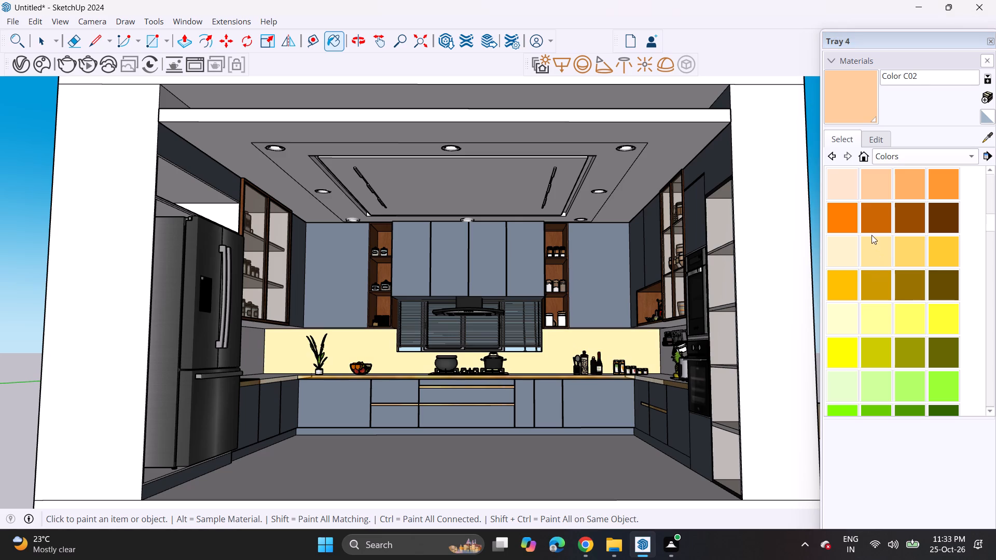
# Paint the backsplash areas of the back wall and both side walls with Color D01.
pyautogui.click(853, 249)
pyautogui.click(564, 355)
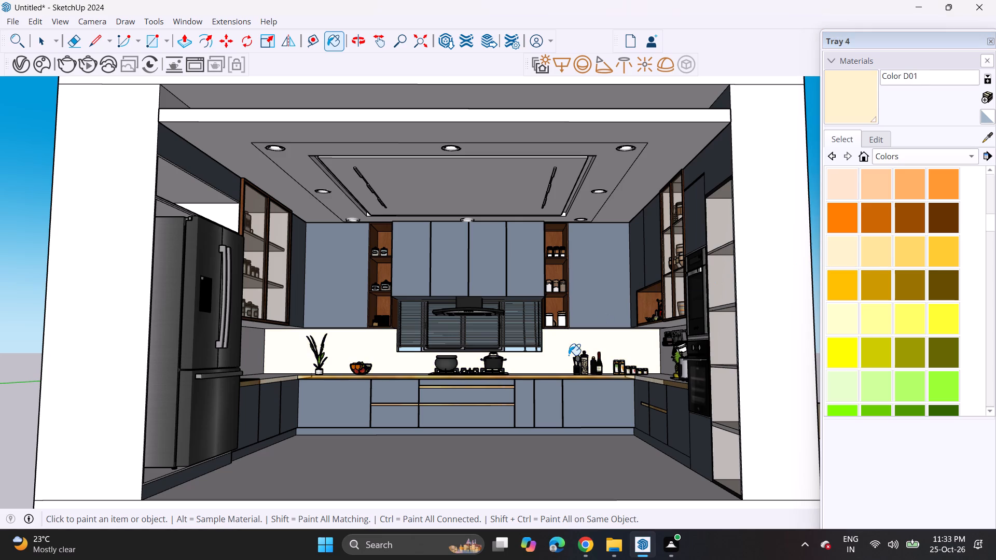
pyautogui.click(666, 357)
pyautogui.click(263, 355)
# Import the Marble+table+w+gold+legsss model from Downloads and place it beside the kitchen, near the black cabinet model.
pyautogui.moveTo(465, 371); pyautogui.dragTo(463, 427, button='middle')
pyautogui.scroll(3, 487, 375)
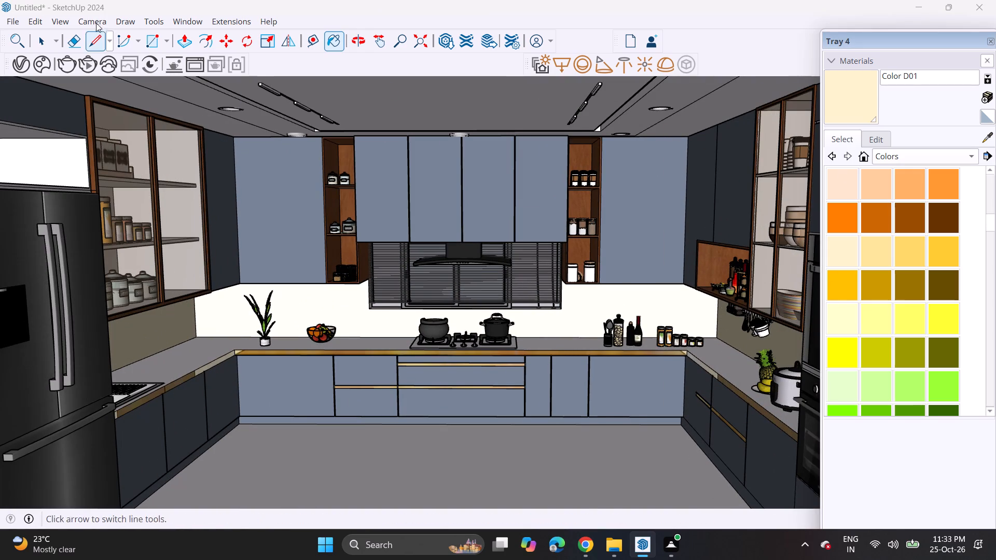
pyautogui.click(18, 23)
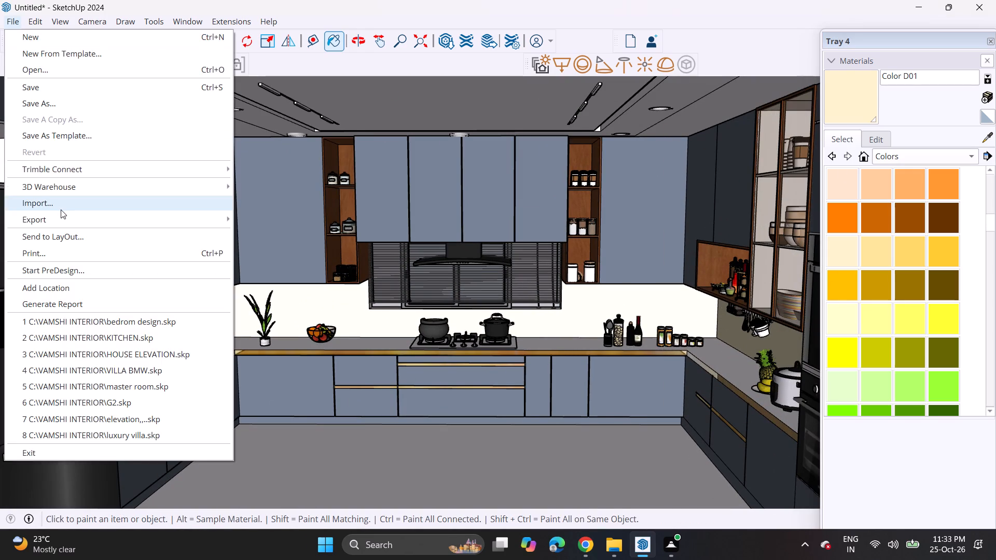
pyautogui.click(61, 209)
pyautogui.scroll(1, 313, 211)
pyautogui.scroll(-3, 313, 211)
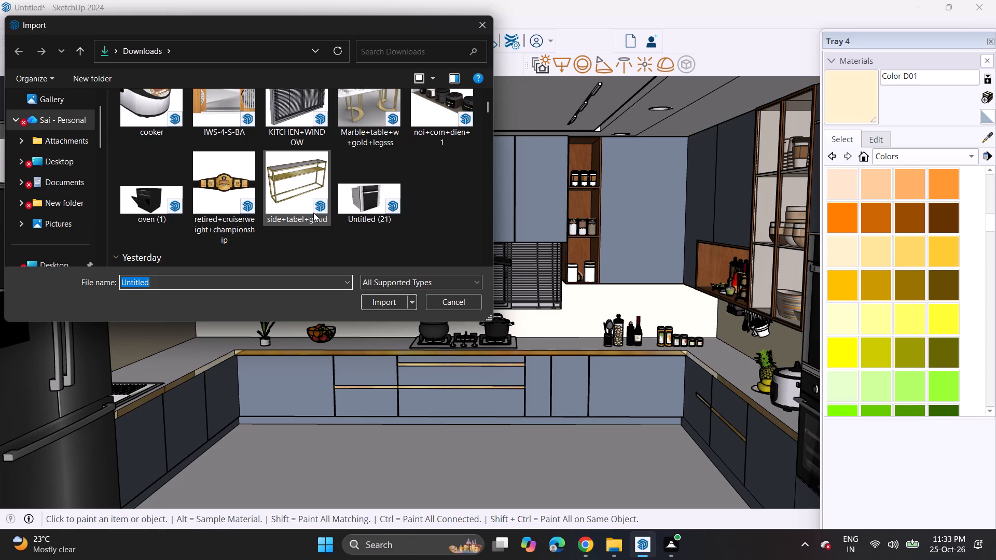
pyautogui.scroll(-1, 313, 213)
pyautogui.scroll(1, 313, 213)
pyautogui.scroll(-1, 313, 213)
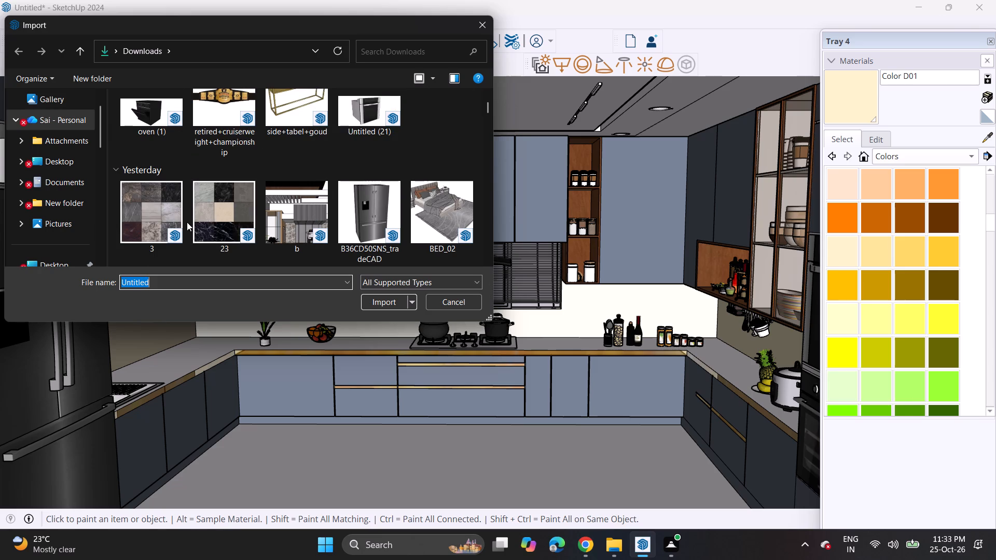
pyautogui.scroll(-1, 222, 221)
pyautogui.scroll(3, 222, 221)
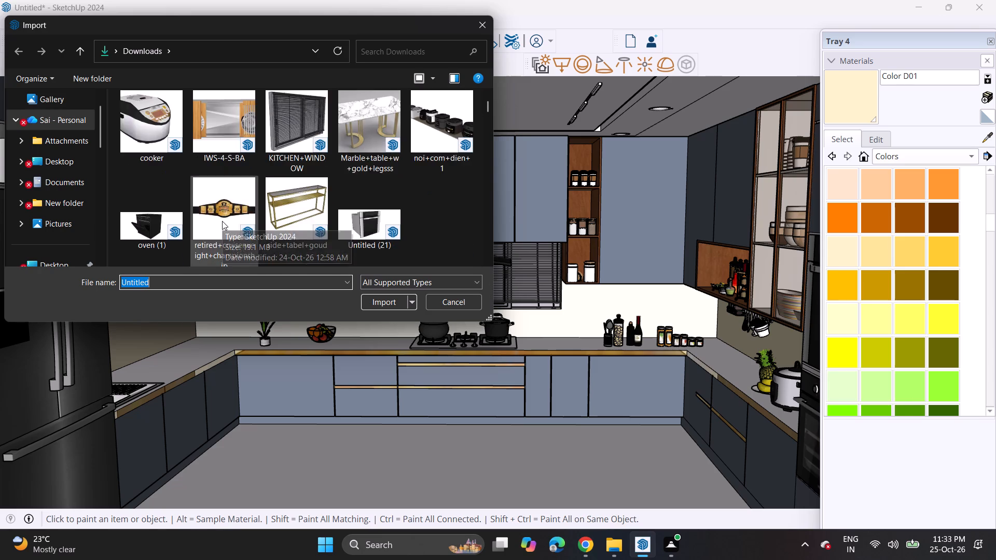
pyautogui.scroll(5, 222, 221)
pyautogui.scroll(-2, 222, 221)
pyautogui.click(356, 114)
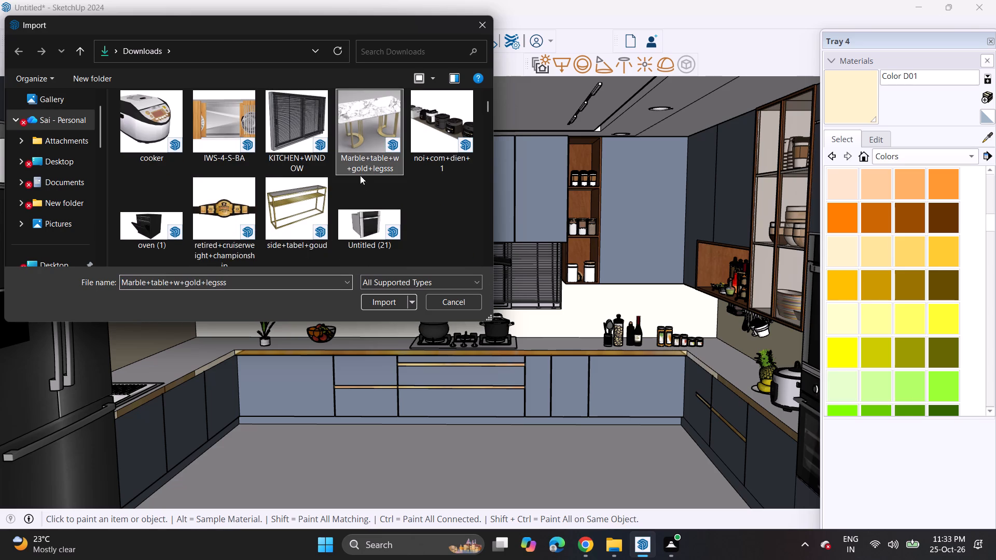
pyautogui.click(383, 302)
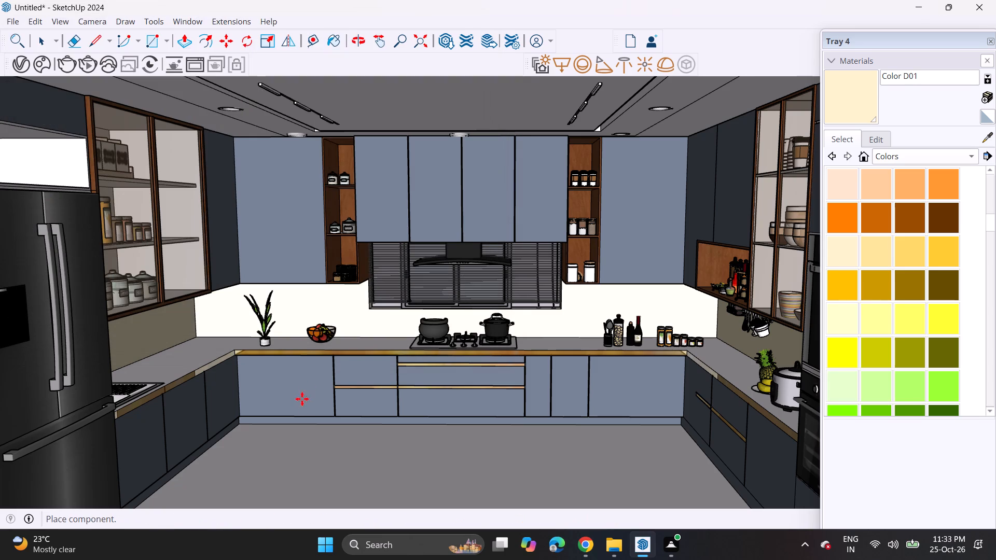
pyautogui.scroll(-2, 392, 350)
pyautogui.scroll(2, 392, 350)
pyautogui.scroll(-11, 392, 350)
pyautogui.scroll(1, 395, 369)
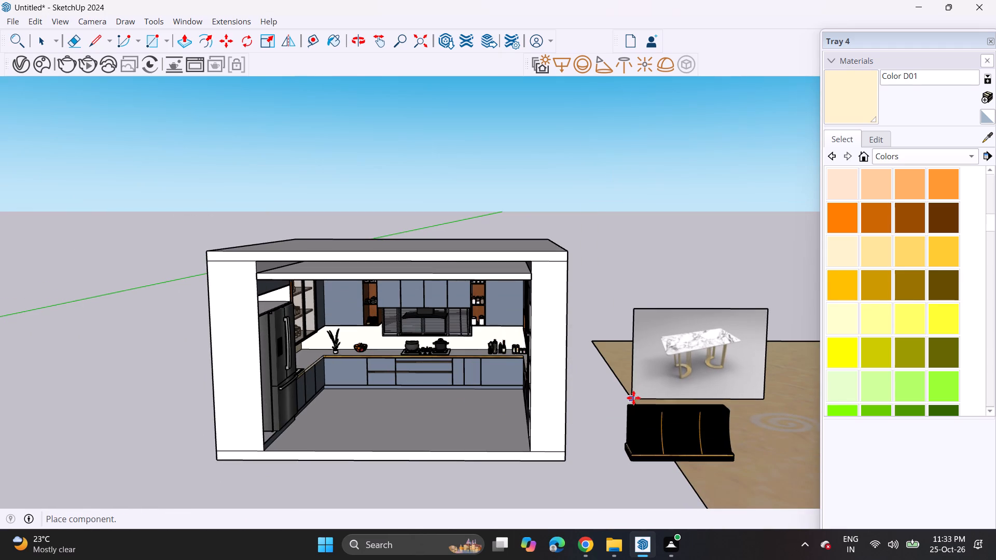
pyautogui.click(633, 398)
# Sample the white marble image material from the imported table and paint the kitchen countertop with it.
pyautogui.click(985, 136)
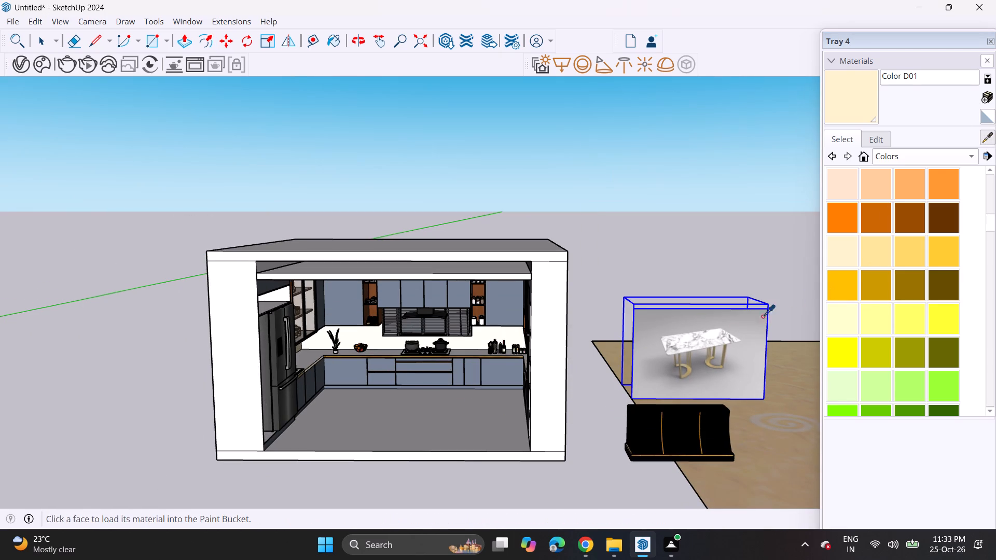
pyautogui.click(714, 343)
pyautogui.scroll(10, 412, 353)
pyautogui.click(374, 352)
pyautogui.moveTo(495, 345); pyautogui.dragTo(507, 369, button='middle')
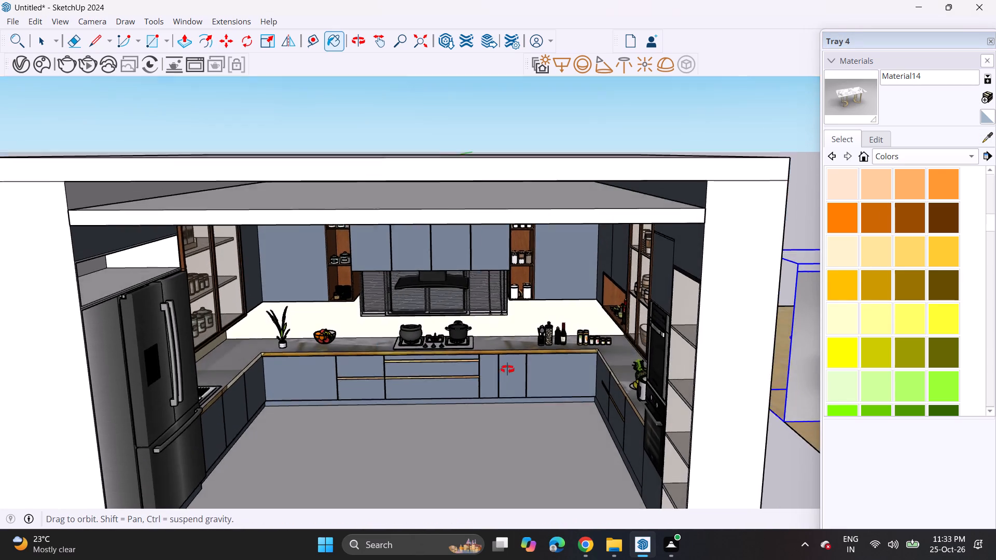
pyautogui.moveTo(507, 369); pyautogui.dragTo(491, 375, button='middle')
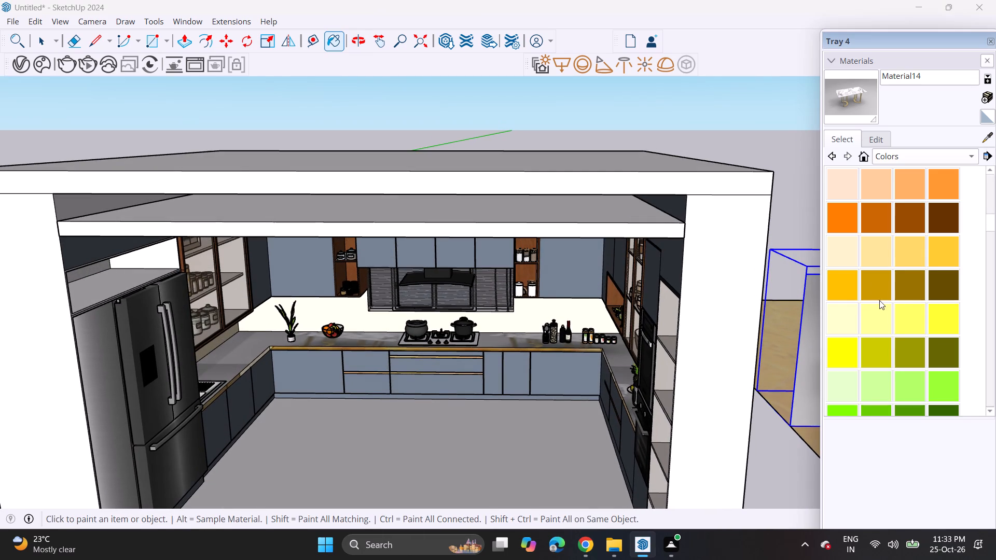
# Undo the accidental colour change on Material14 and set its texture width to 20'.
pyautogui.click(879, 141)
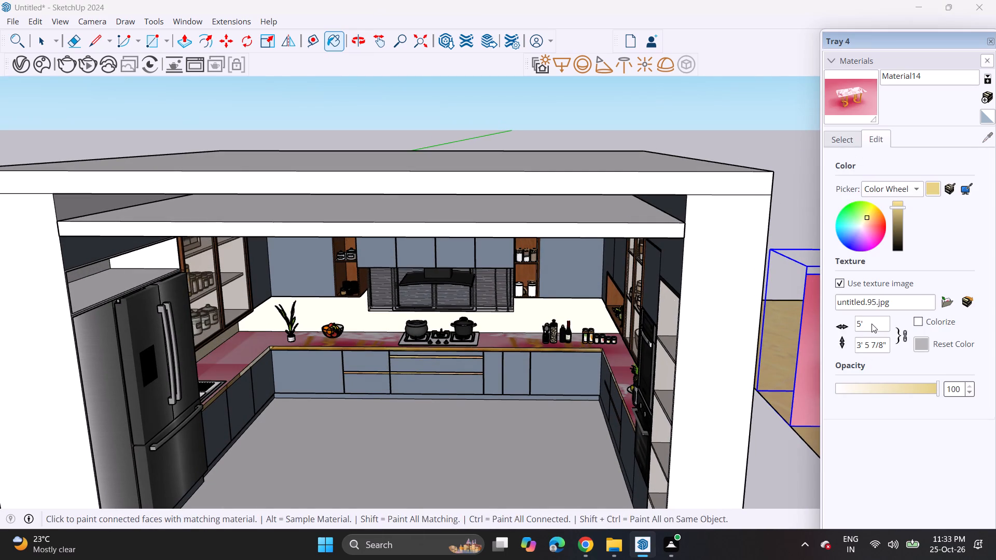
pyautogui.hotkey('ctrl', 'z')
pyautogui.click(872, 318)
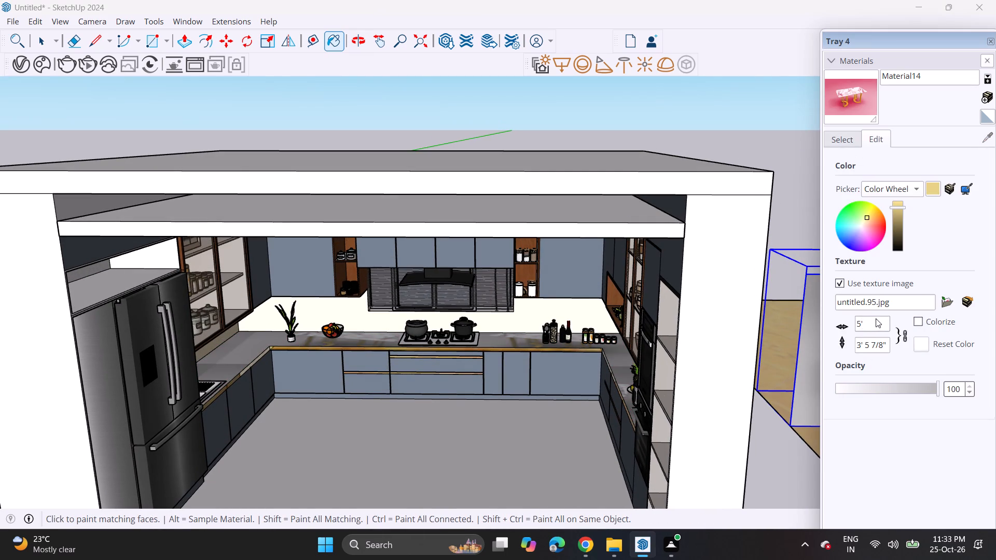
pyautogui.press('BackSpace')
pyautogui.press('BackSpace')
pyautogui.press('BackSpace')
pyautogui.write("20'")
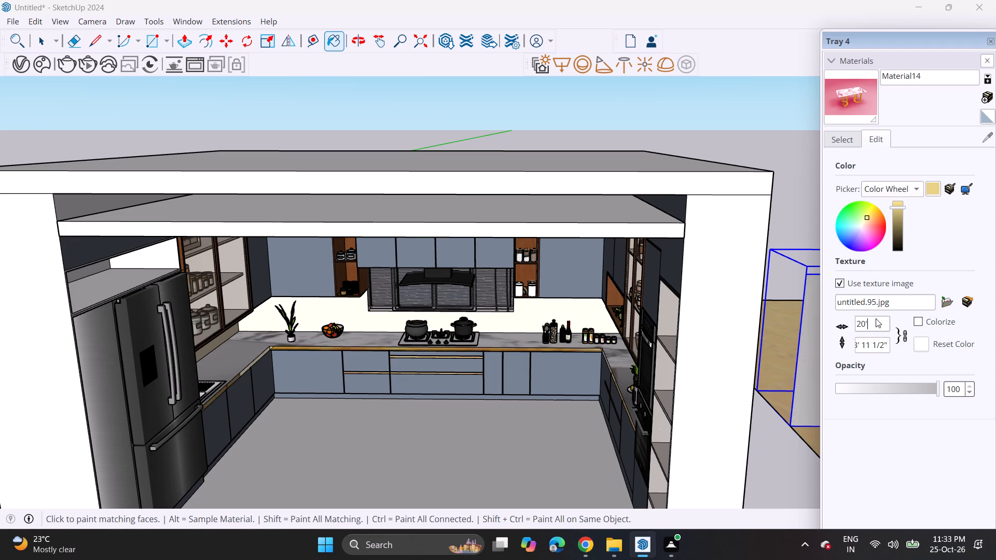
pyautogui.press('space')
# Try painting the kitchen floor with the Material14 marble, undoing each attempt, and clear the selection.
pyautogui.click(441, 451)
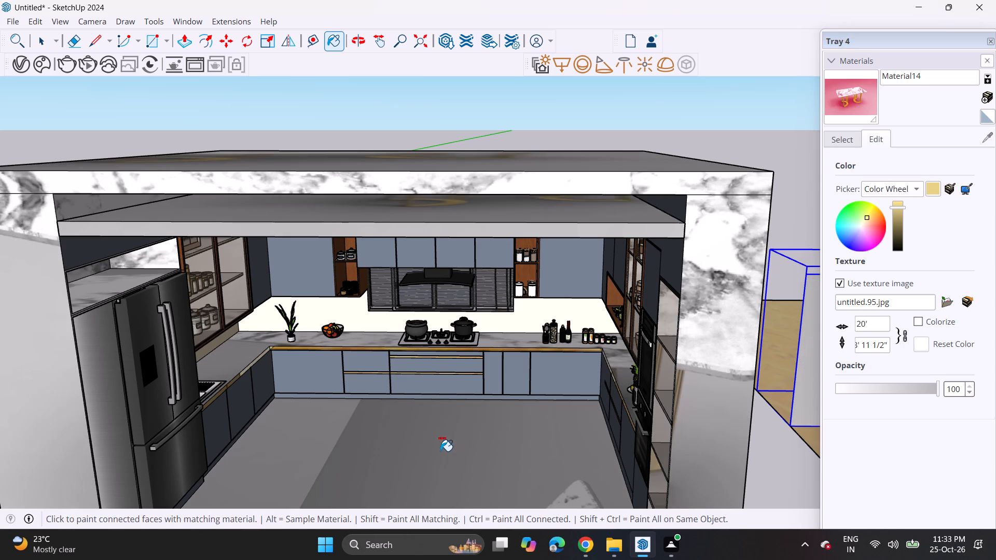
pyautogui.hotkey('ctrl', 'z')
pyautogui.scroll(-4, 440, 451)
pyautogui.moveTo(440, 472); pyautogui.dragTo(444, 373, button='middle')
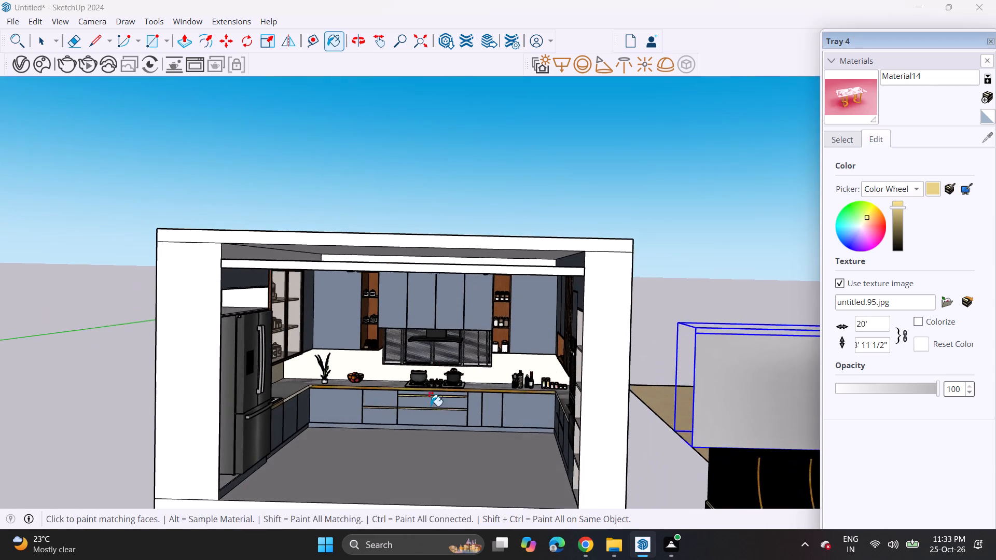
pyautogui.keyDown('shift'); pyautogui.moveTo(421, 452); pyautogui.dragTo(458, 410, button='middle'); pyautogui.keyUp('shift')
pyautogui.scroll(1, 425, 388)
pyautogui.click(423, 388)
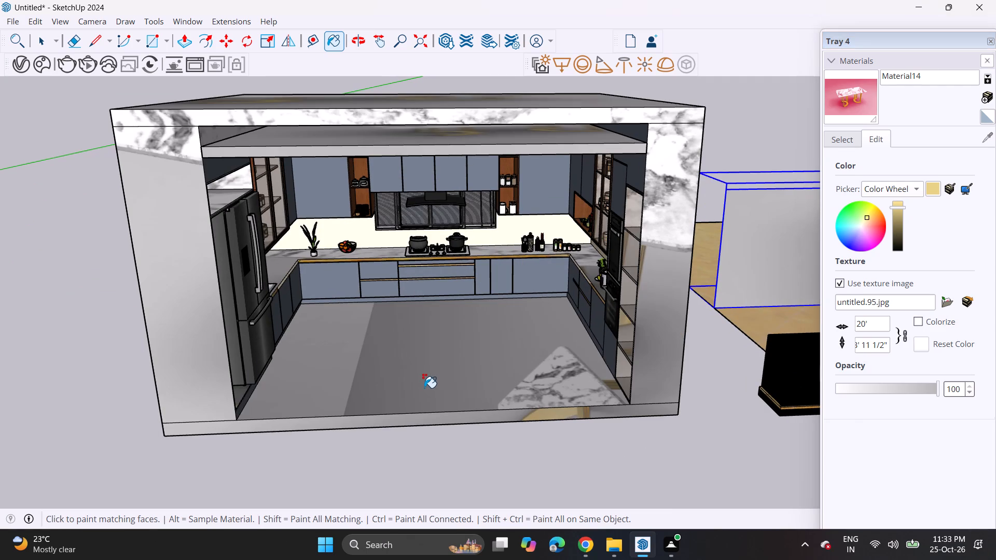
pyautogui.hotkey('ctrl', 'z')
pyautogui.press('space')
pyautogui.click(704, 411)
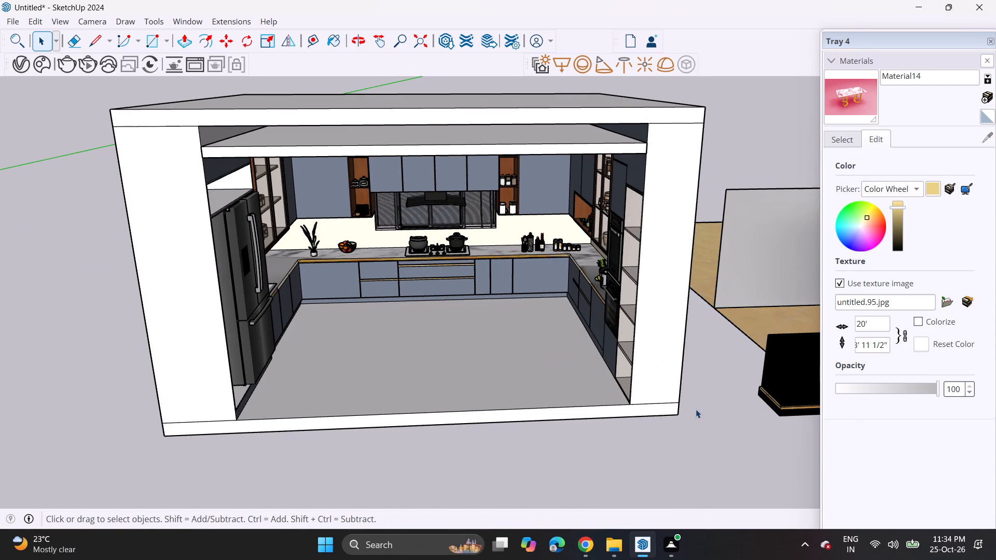
# Paint the kitchen countertop with 0030_OldLace from the Colors-Named collection.
pyautogui.scroll(1, 505, 360)
pyautogui.moveTo(481, 333); pyautogui.dragTo(457, 291, button='middle')
pyautogui.scroll(2, 447, 276)
pyautogui.scroll(-1, 446, 272)
pyautogui.scroll(2, 450, 274)
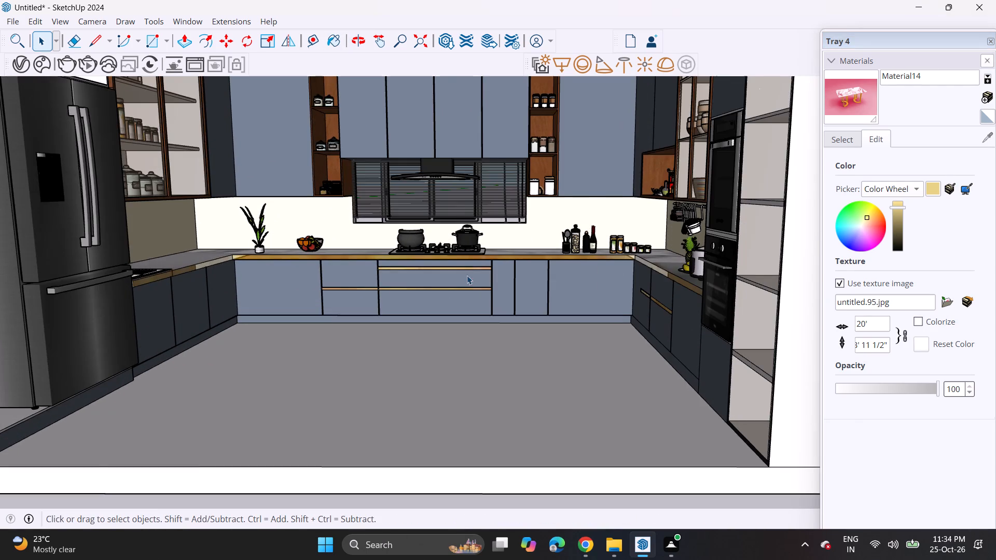
pyautogui.moveTo(469, 276); pyautogui.dragTo(486, 292, button='middle')
pyautogui.click(857, 137)
pyautogui.scroll(5, 877, 219)
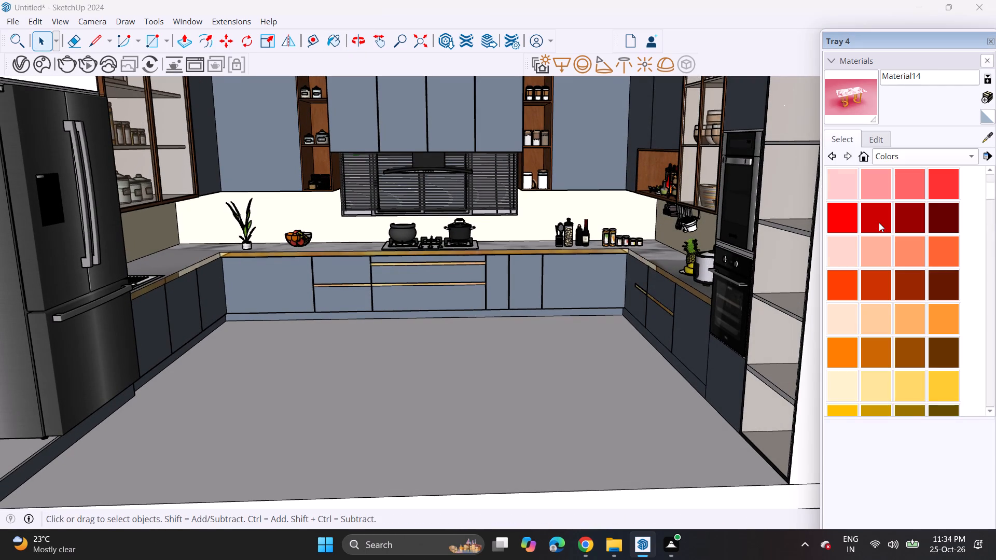
pyautogui.scroll(8, 879, 222)
pyautogui.click(885, 159)
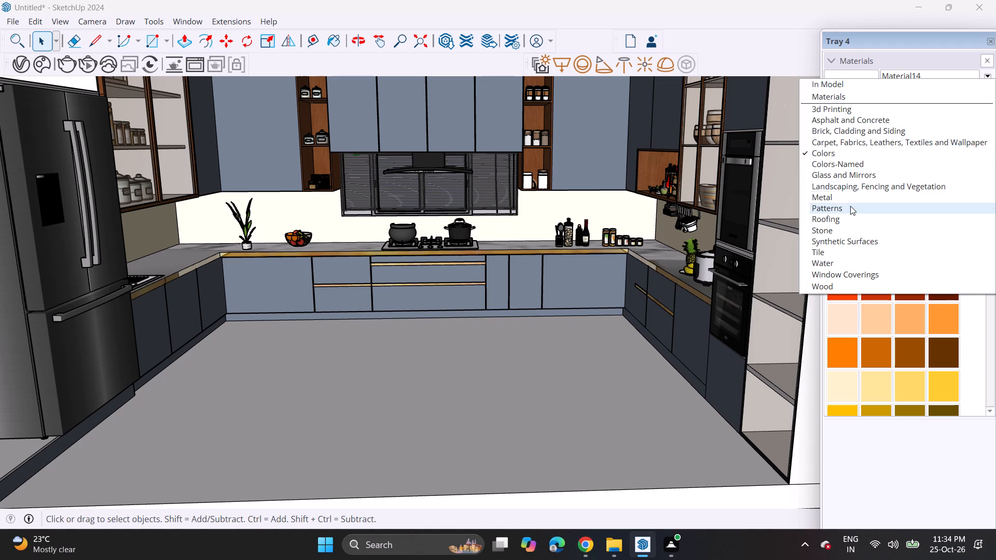
pyautogui.click(840, 163)
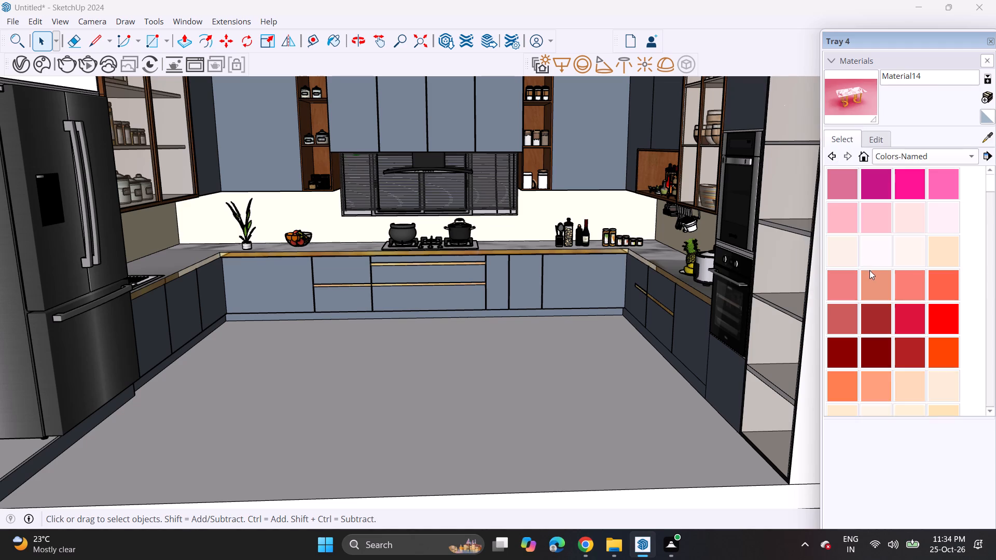
pyautogui.scroll(-4, 869, 270)
pyautogui.scroll(1, 869, 270)
pyautogui.scroll(-1, 869, 270)
pyautogui.click(872, 312)
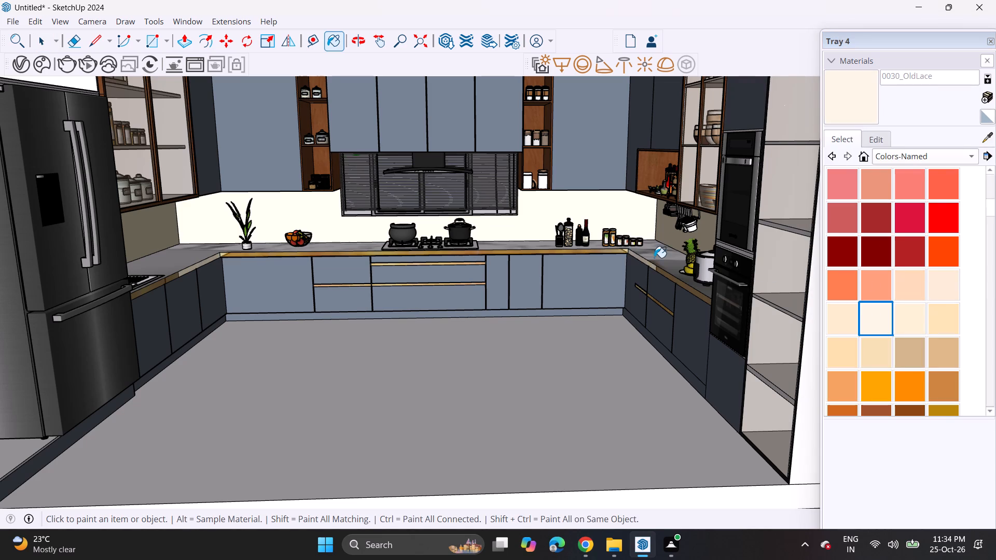
pyautogui.click(654, 258)
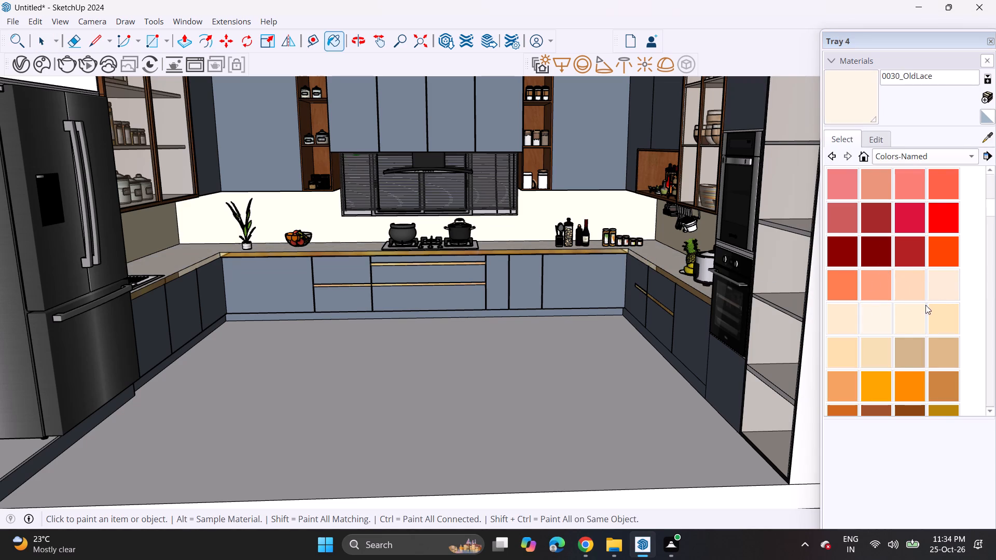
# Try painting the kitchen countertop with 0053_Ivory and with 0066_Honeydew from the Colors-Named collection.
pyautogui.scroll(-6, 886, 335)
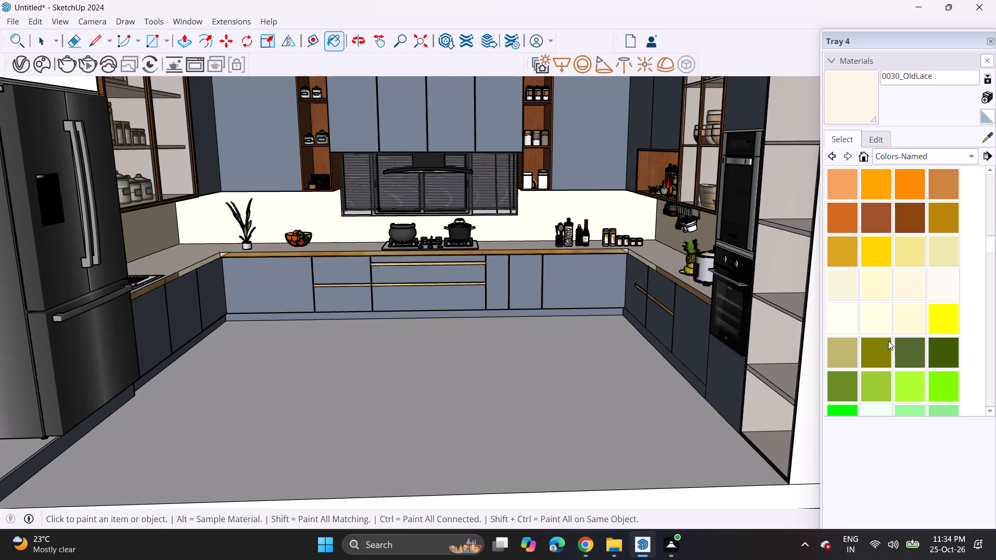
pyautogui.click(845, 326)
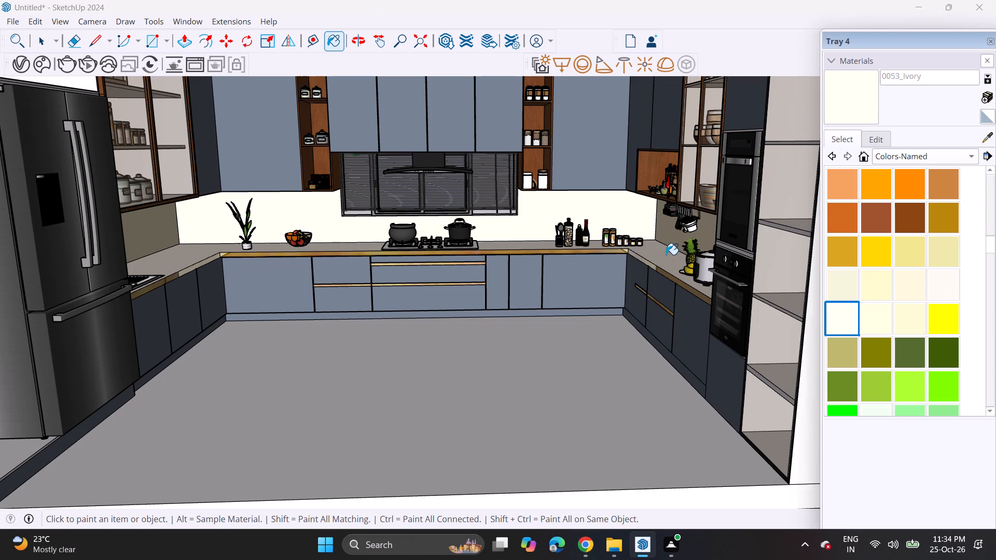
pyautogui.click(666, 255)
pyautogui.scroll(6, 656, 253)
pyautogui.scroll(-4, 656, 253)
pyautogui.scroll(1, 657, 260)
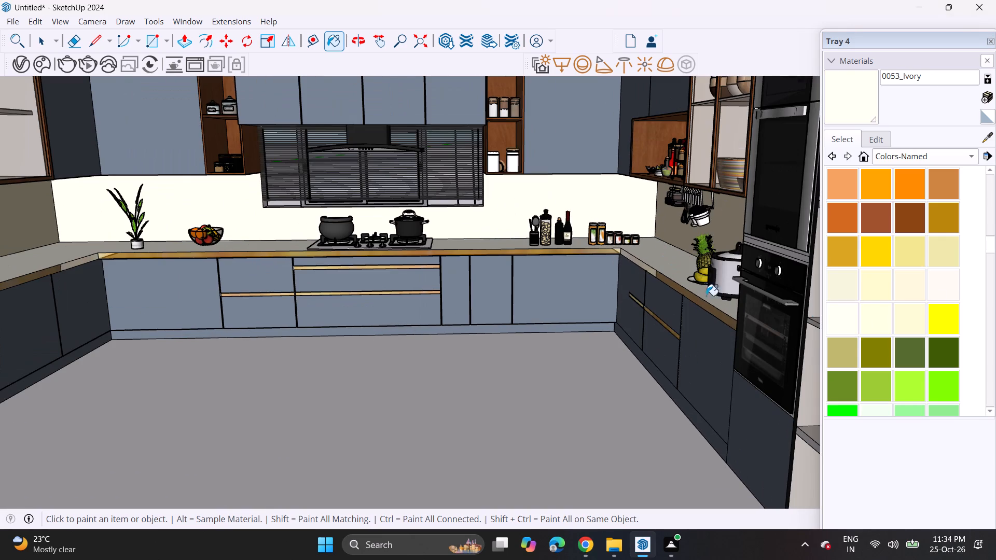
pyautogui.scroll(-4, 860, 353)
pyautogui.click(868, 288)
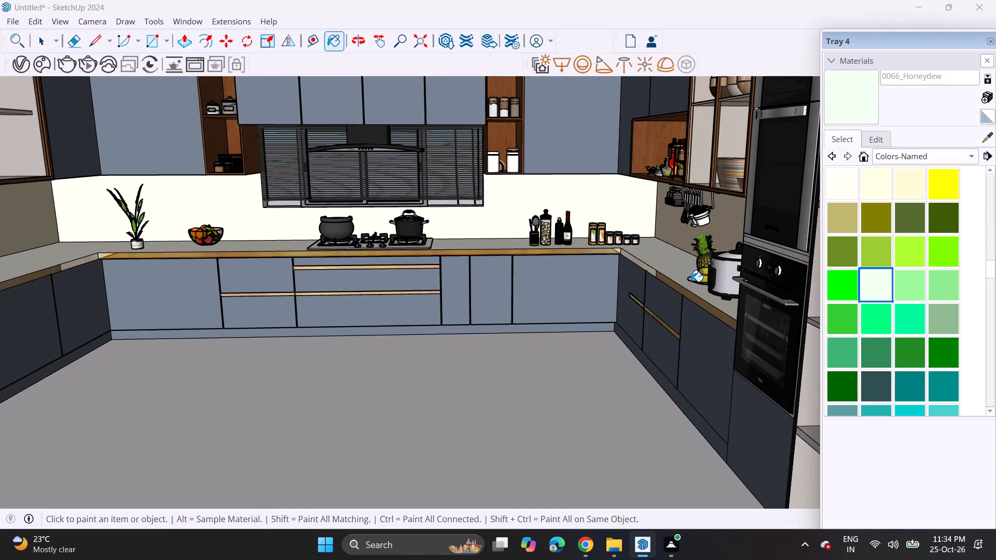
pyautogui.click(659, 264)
# Paint the kitchen countertop with 0093_AliceBlue from the Colors-Named collection.
pyautogui.scroll(-5, 872, 301)
pyautogui.scroll(1, 873, 305)
pyautogui.scroll(-6, 873, 305)
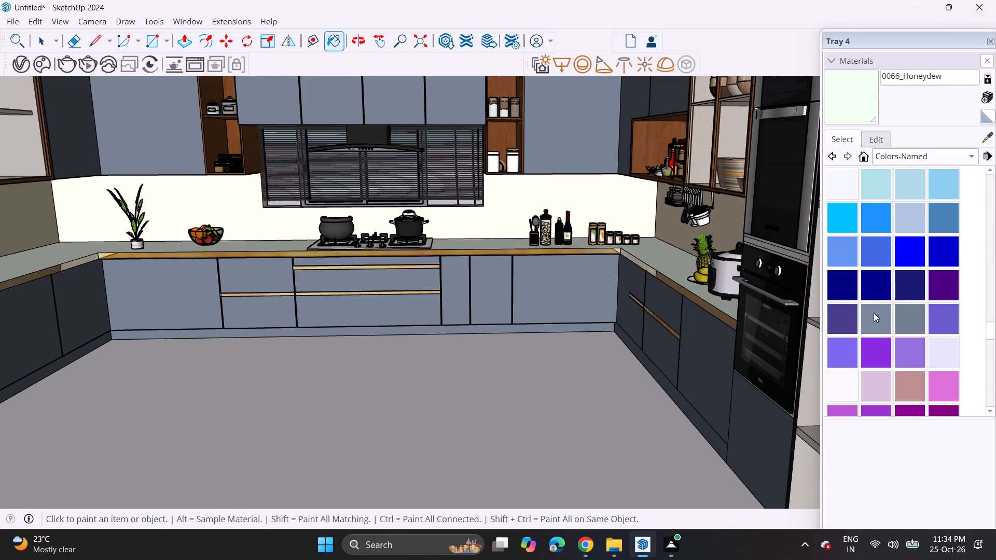
pyautogui.scroll(-1, 878, 300)
pyautogui.scroll(3, 878, 300)
pyautogui.scroll(-1, 878, 300)
pyautogui.click(837, 224)
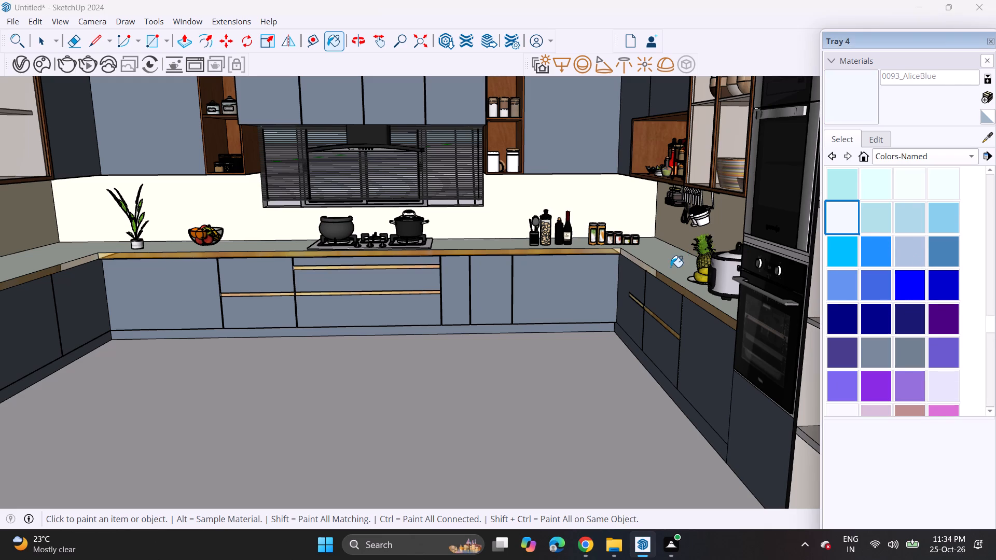
pyautogui.click(671, 267)
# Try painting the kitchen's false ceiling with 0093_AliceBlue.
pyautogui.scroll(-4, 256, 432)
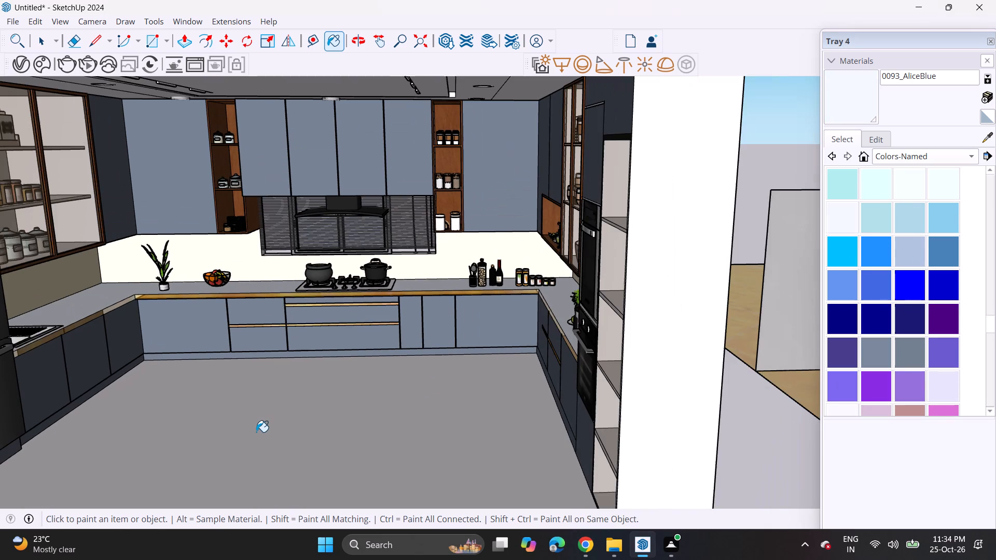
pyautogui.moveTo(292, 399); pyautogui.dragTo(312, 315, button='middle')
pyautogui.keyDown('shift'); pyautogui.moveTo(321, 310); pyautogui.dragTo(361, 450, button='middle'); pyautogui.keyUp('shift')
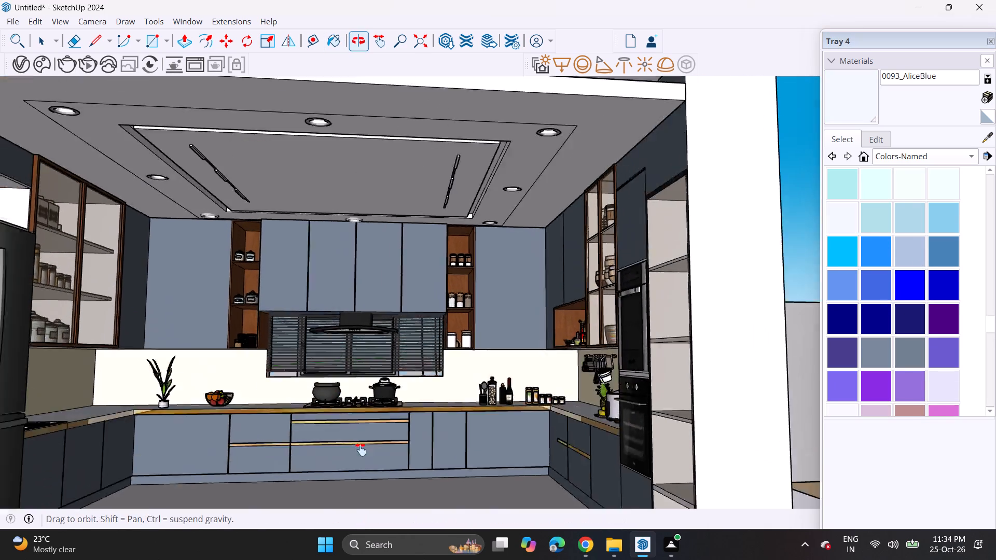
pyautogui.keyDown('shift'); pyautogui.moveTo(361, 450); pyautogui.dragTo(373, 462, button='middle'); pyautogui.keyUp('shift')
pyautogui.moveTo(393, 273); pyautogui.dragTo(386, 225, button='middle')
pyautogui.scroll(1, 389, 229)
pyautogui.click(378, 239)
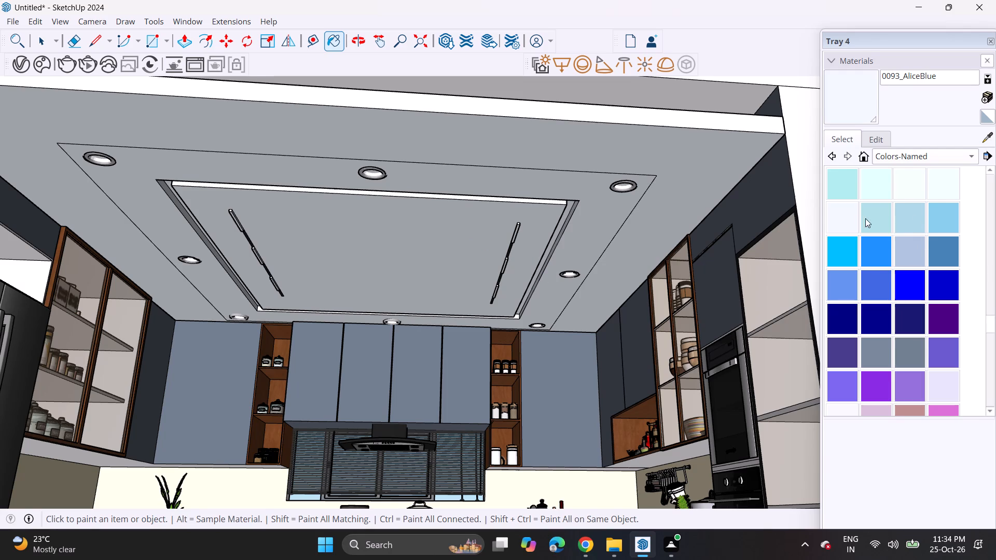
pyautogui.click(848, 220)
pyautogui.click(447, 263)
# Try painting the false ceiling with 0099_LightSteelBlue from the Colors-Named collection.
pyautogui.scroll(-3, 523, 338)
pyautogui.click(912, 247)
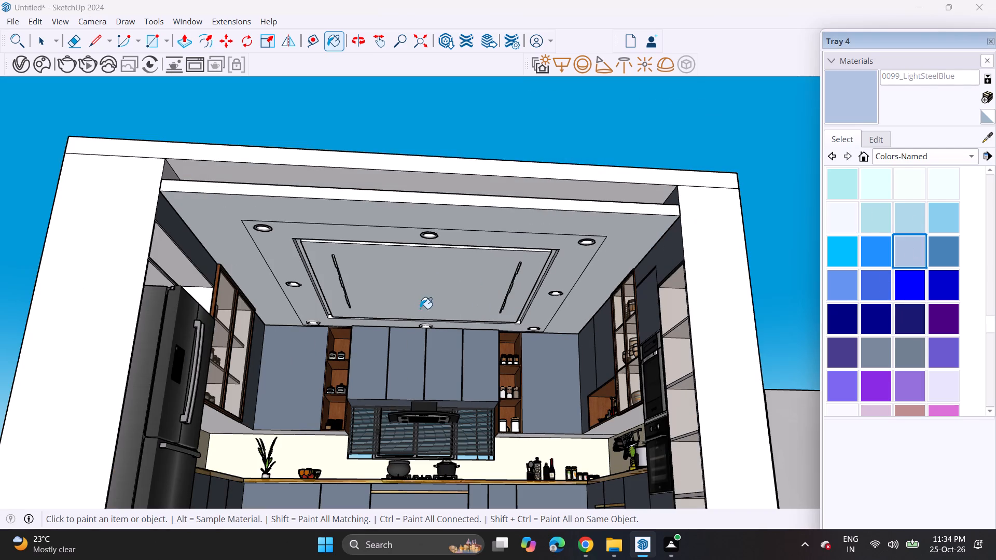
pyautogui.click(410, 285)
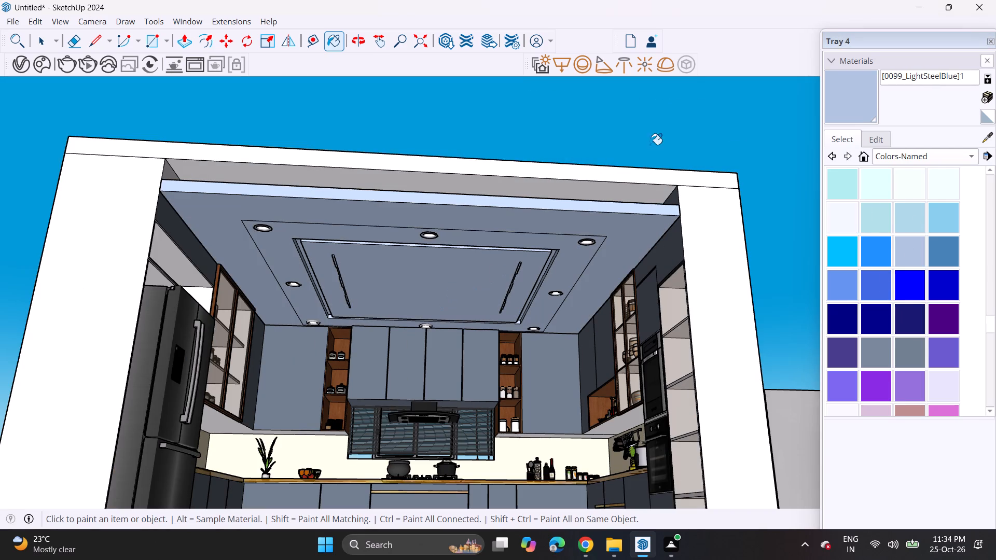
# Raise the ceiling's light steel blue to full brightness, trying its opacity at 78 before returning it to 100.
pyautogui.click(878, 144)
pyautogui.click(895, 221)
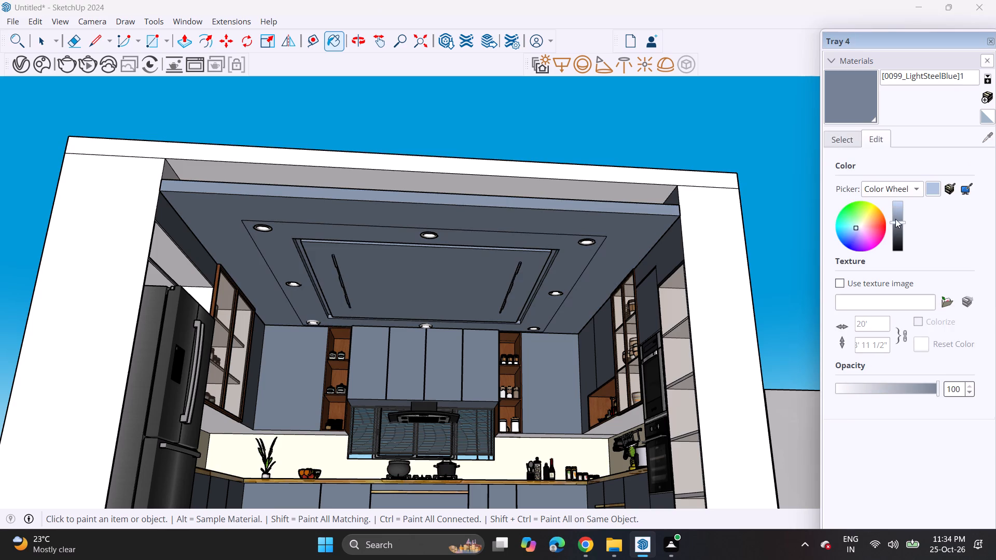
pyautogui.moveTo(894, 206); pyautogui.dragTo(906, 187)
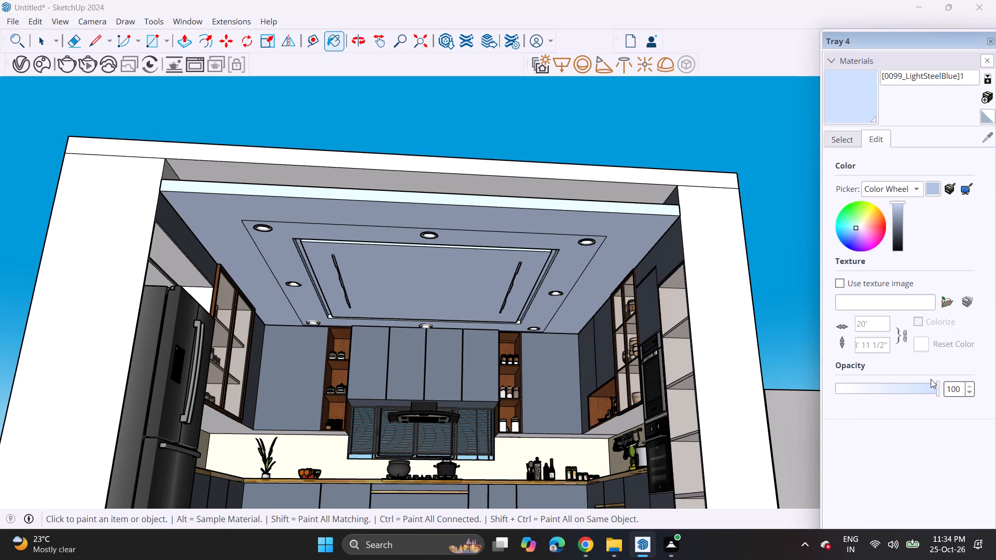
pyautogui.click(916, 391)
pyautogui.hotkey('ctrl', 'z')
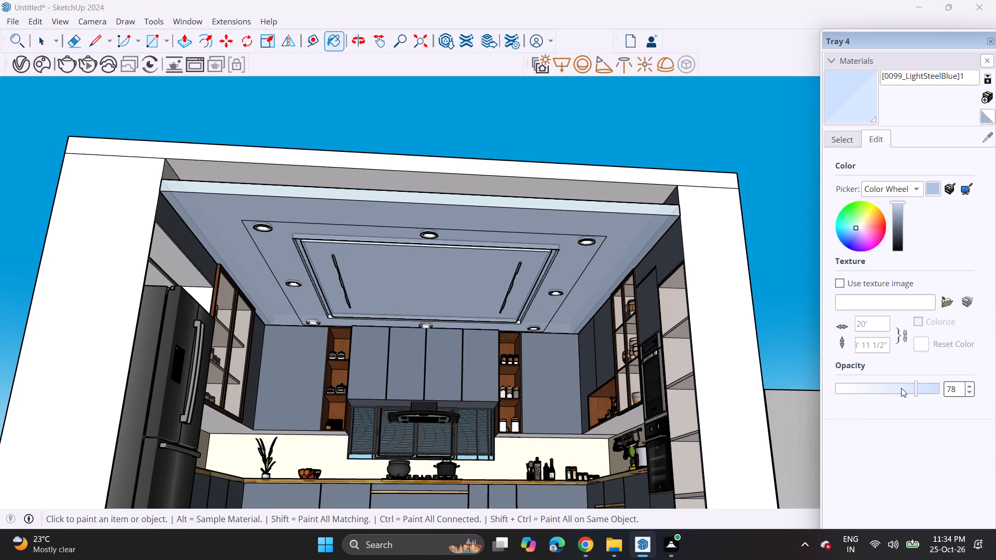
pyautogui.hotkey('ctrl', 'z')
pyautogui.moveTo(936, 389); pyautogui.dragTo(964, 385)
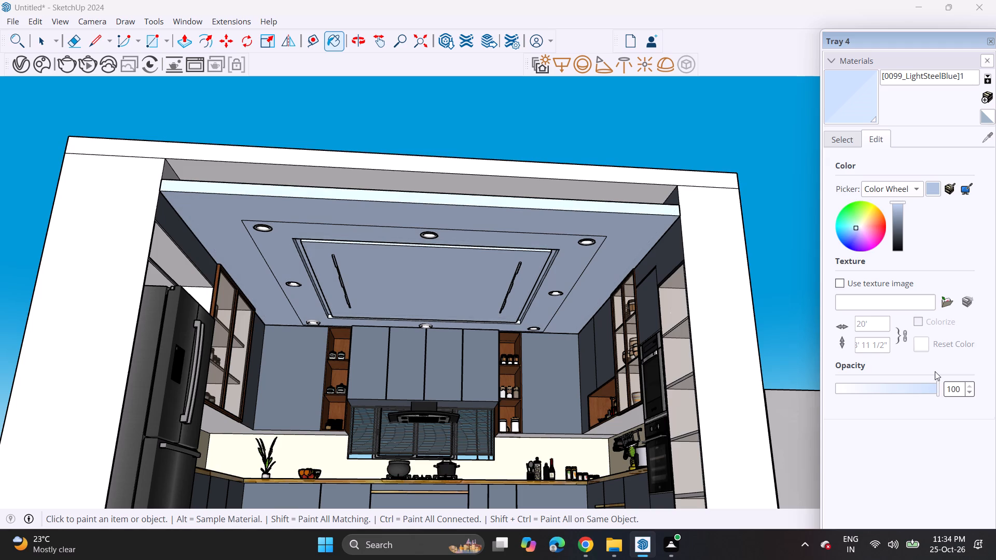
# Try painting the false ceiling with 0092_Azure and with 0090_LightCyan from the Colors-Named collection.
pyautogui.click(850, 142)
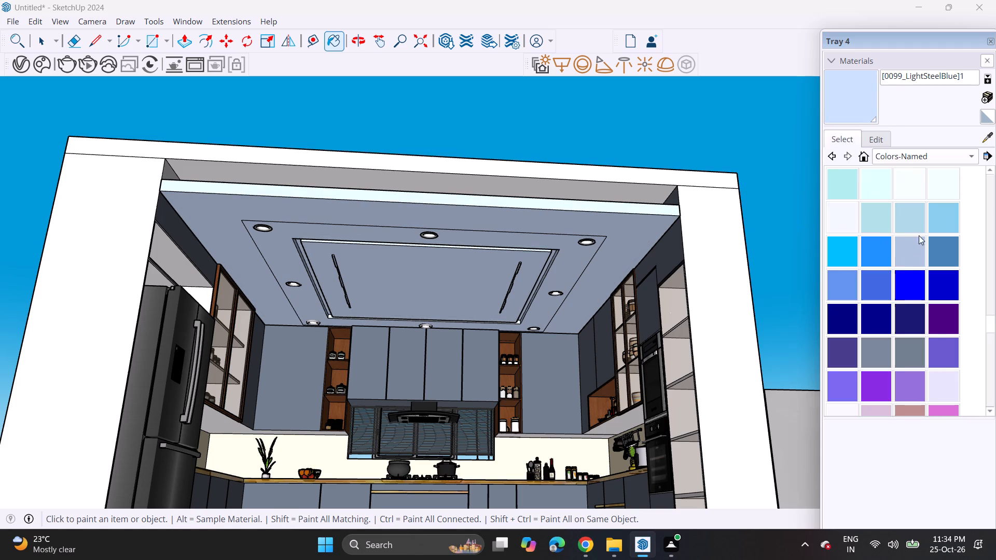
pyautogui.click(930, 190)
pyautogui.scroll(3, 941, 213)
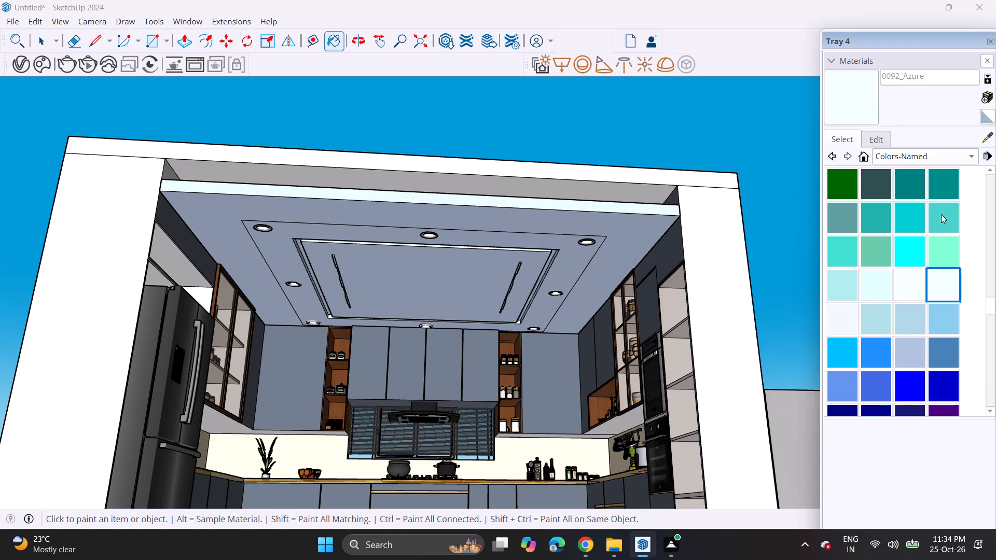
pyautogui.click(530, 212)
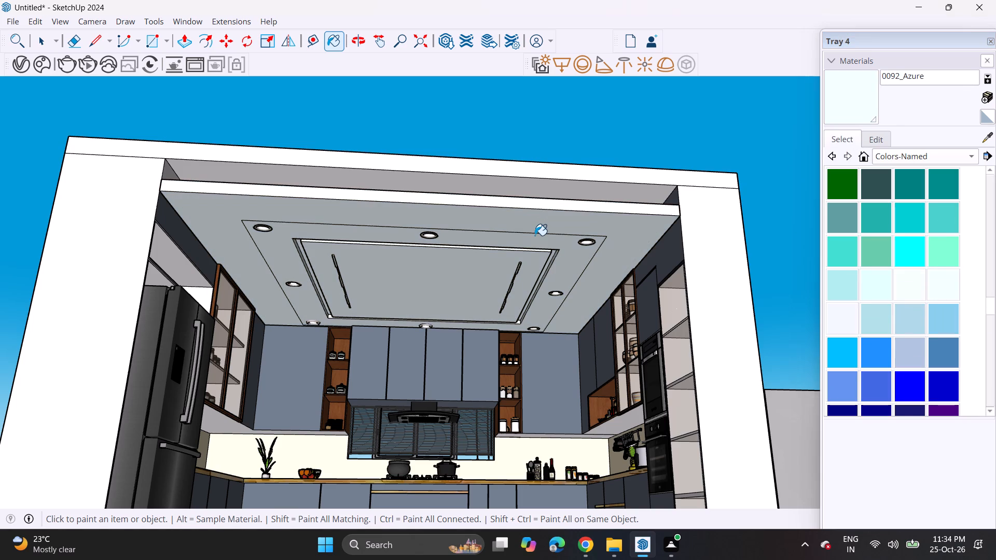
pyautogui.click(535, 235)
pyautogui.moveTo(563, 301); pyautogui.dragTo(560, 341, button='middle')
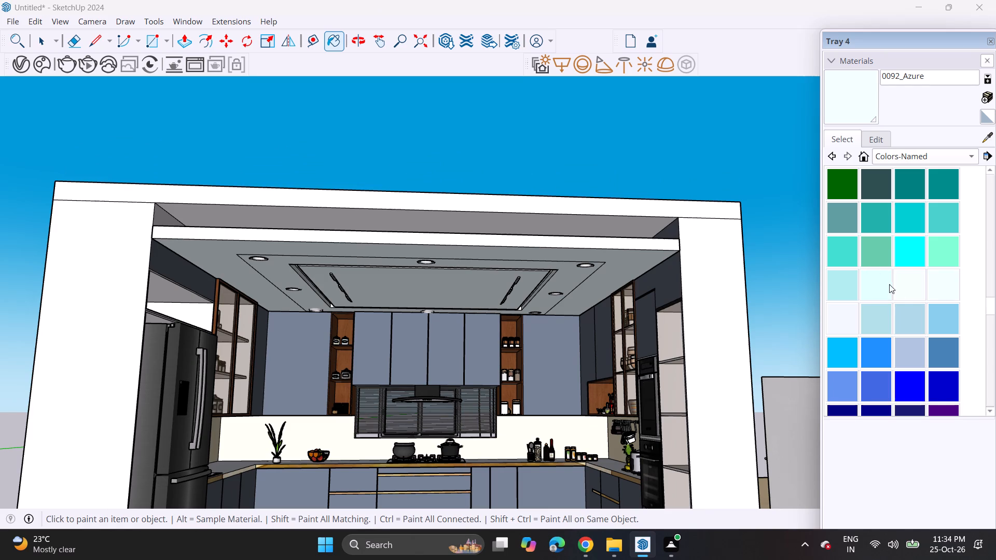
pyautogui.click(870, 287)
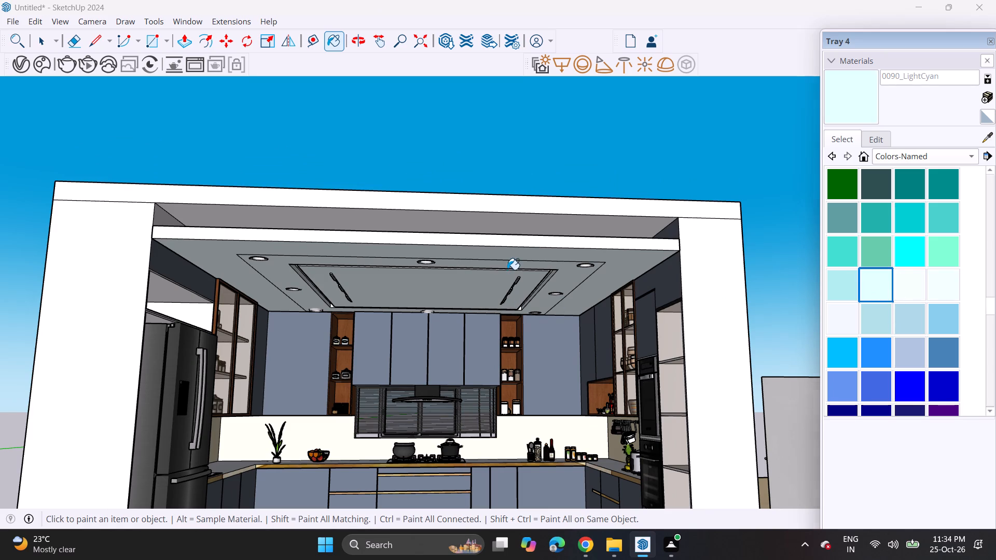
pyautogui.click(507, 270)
# Repaint the kitchen's false ceiling with 0092_Azure.
pyautogui.keyDown('shift'); pyautogui.moveTo(518, 373); pyautogui.dragTo(502, 279, button='middle'); pyautogui.keyUp('shift')
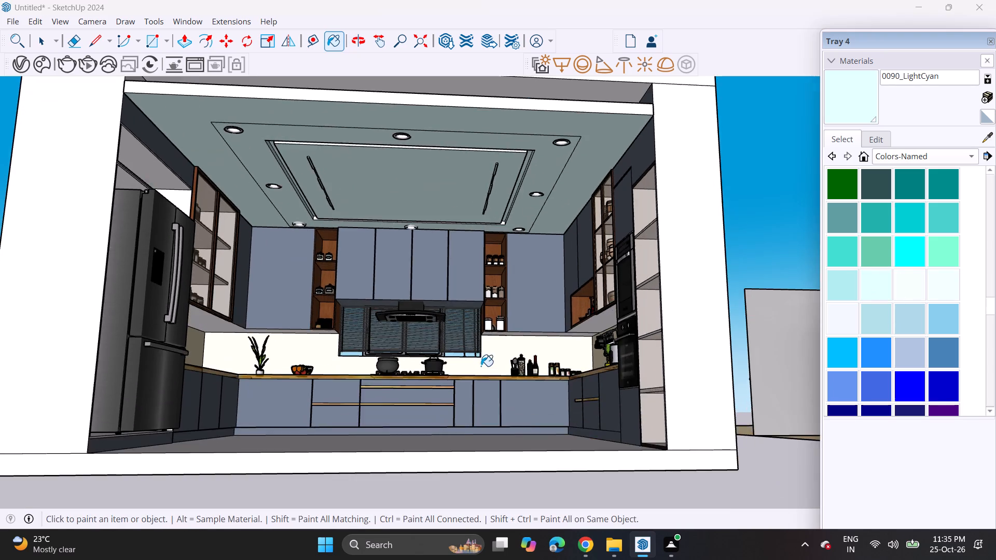
pyautogui.scroll(3, 479, 371)
pyautogui.moveTo(461, 392); pyautogui.dragTo(504, 393, button='middle')
pyautogui.moveTo(503, 393); pyautogui.dragTo(506, 408, button='middle')
pyautogui.click(937, 285)
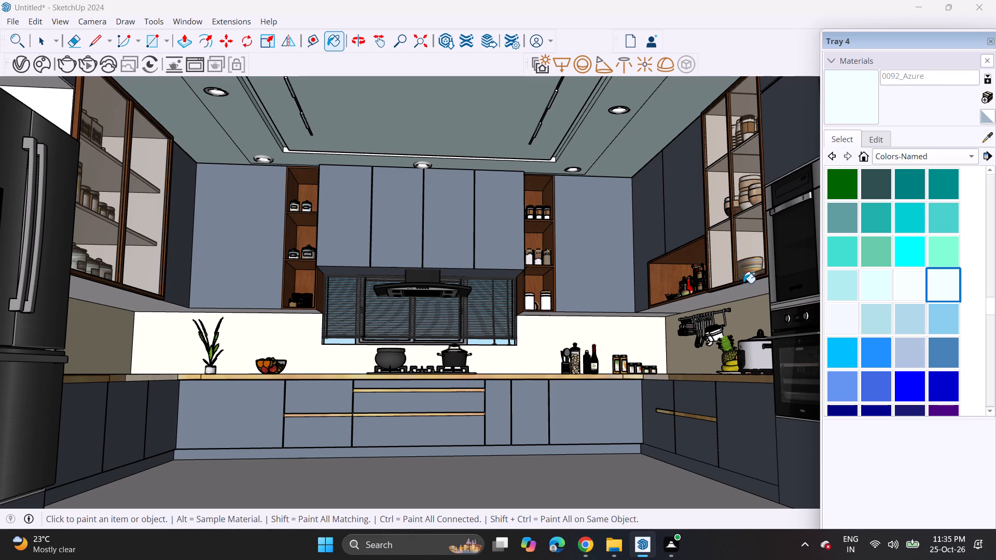
pyautogui.click(491, 105)
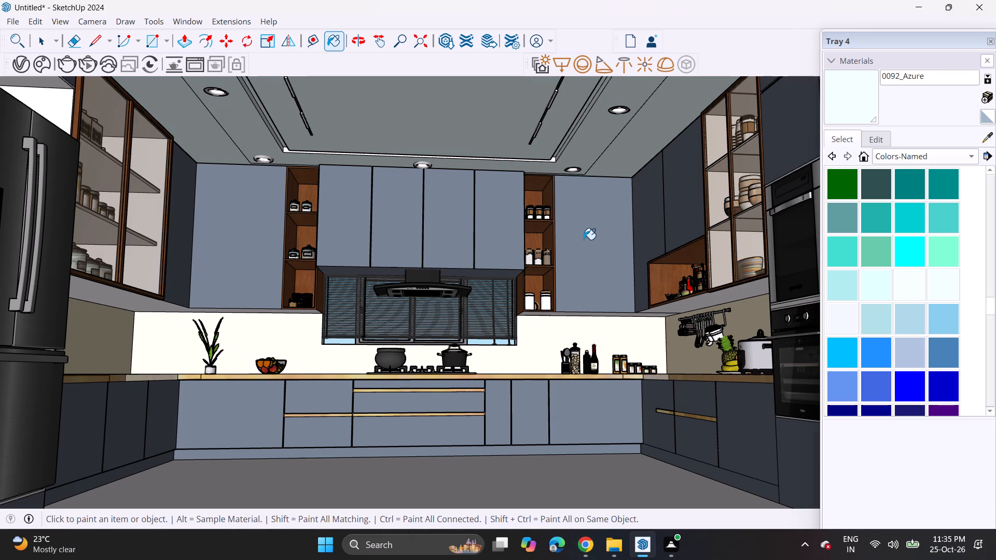
# Sample 0099_LightSteelBlue from a wall cabinet and paint the undersides of the wall cabinets on both sides of the kitchen with it.
pyautogui.moveTo(567, 276); pyautogui.dragTo(550, 277, button='middle')
pyautogui.click(155, 312)
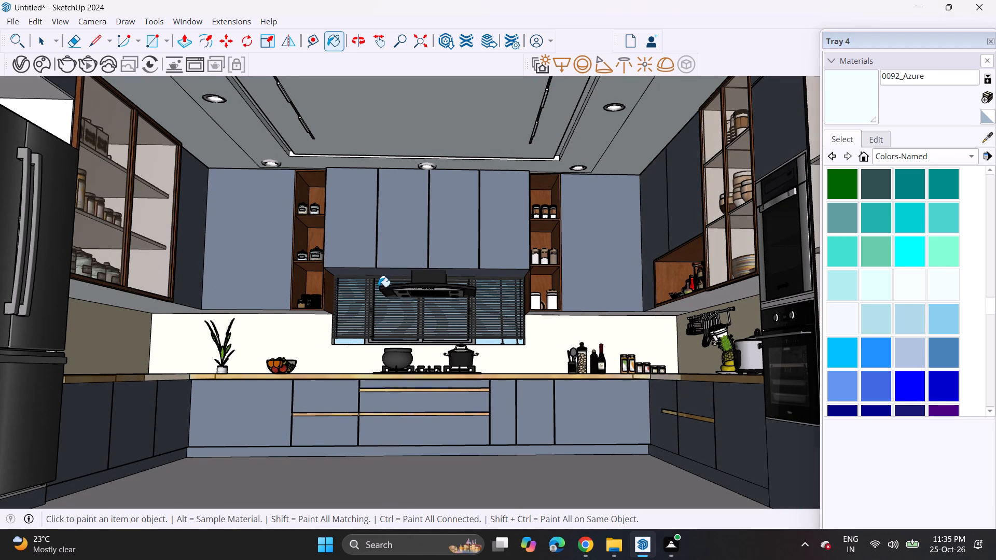
pyautogui.click(987, 133)
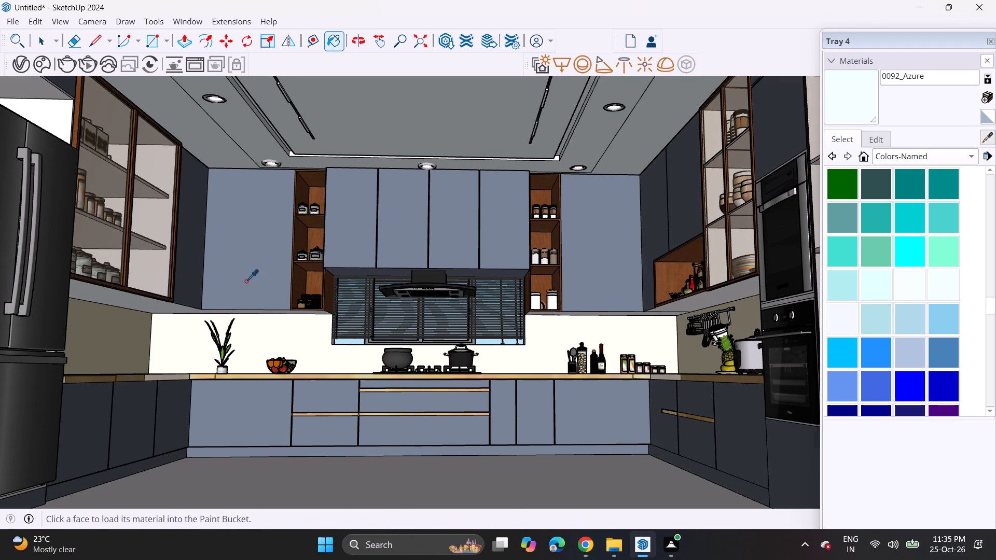
pyautogui.click(194, 277)
pyautogui.click(154, 305)
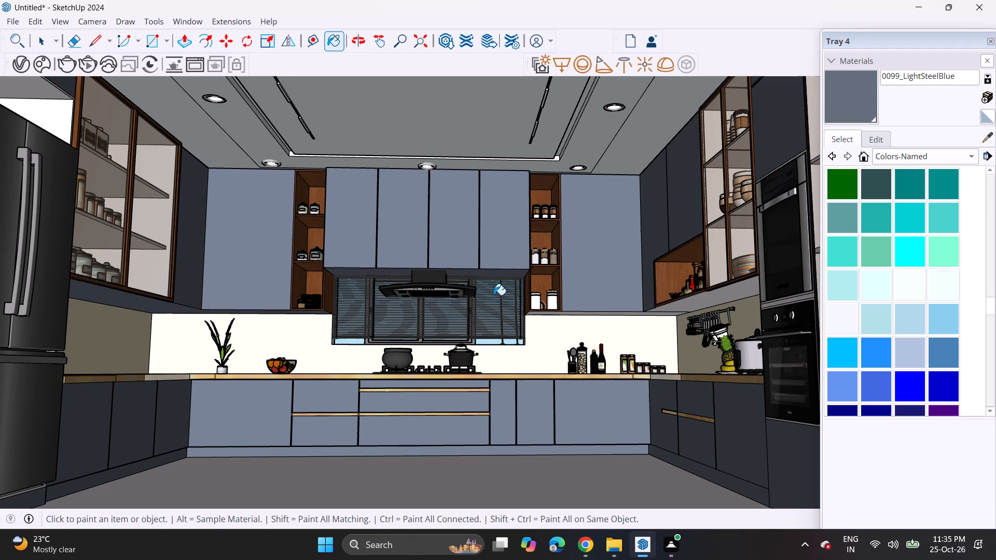
pyautogui.click(669, 313)
pyautogui.click(672, 308)
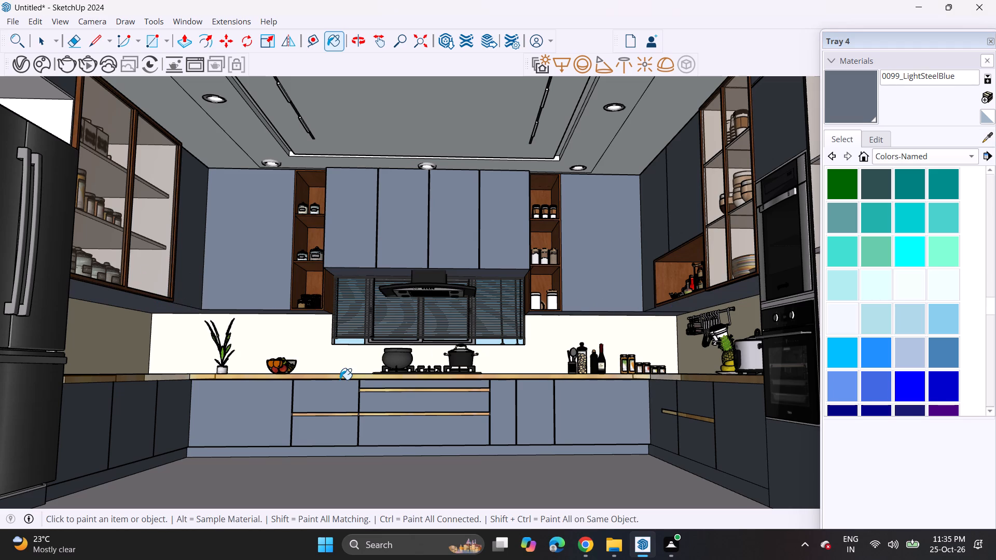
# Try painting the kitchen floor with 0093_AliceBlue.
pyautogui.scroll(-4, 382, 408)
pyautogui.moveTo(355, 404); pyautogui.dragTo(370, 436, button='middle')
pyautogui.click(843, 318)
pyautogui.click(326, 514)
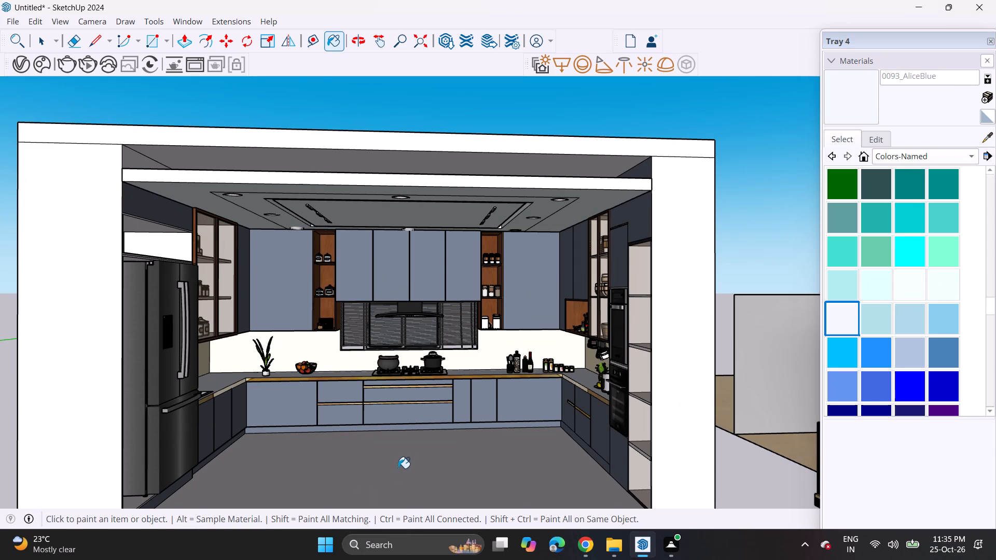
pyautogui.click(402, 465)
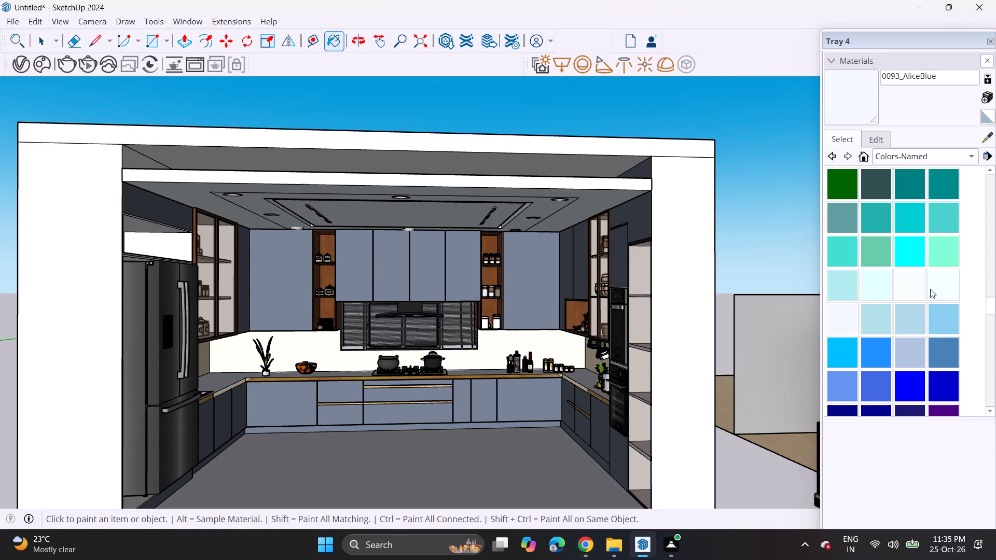
# Paint the kitchen floor with 0117_GhostWhite from the Colors-Named collection.
pyautogui.scroll(-6, 891, 332)
pyautogui.click(839, 316)
pyautogui.click(398, 450)
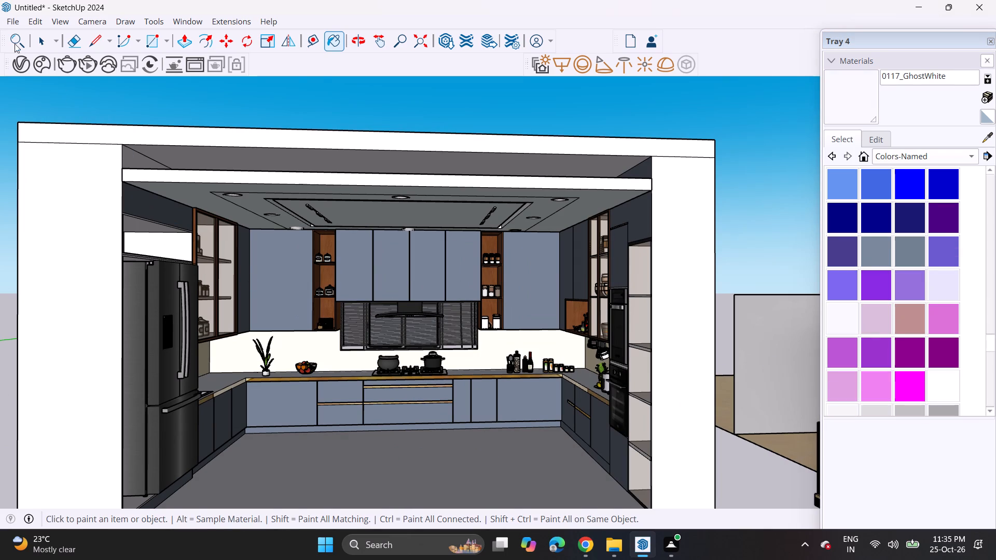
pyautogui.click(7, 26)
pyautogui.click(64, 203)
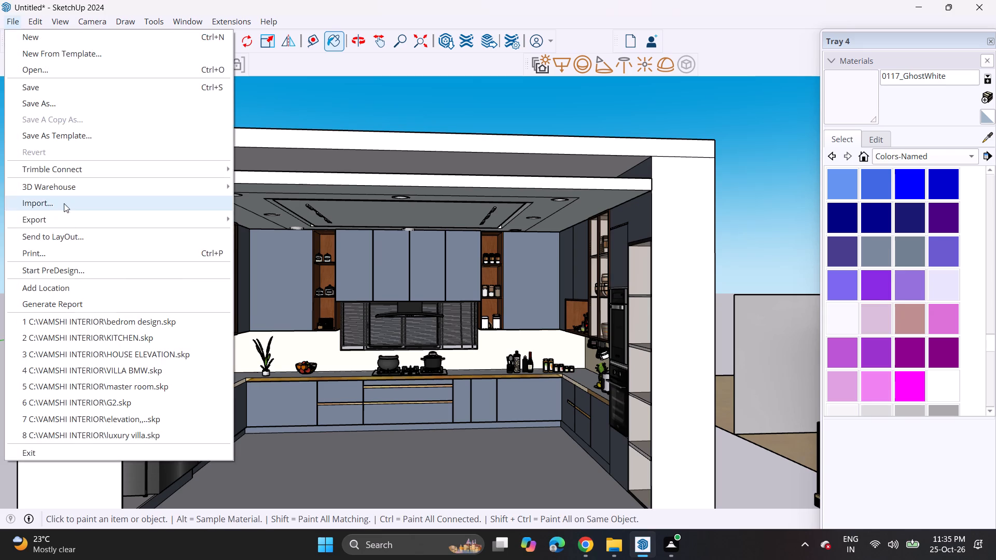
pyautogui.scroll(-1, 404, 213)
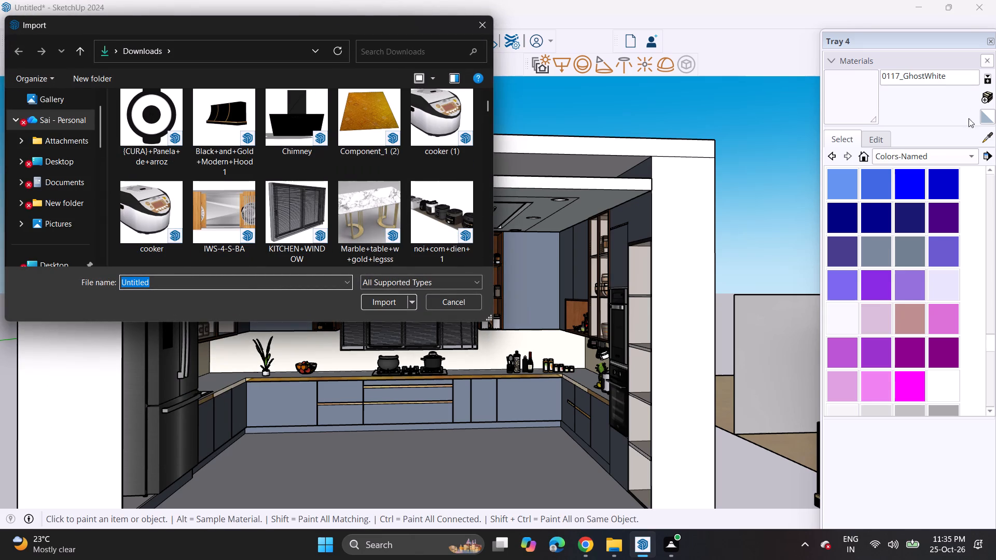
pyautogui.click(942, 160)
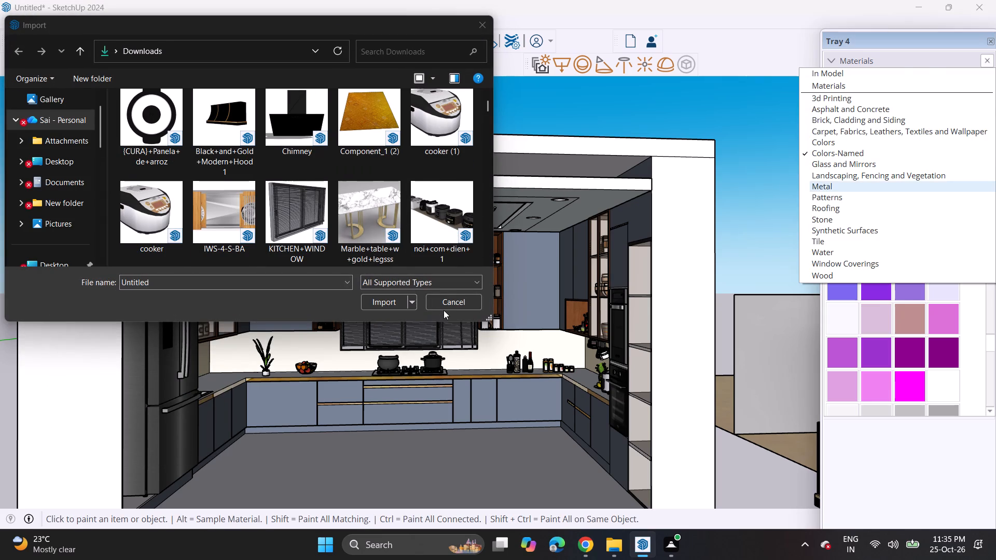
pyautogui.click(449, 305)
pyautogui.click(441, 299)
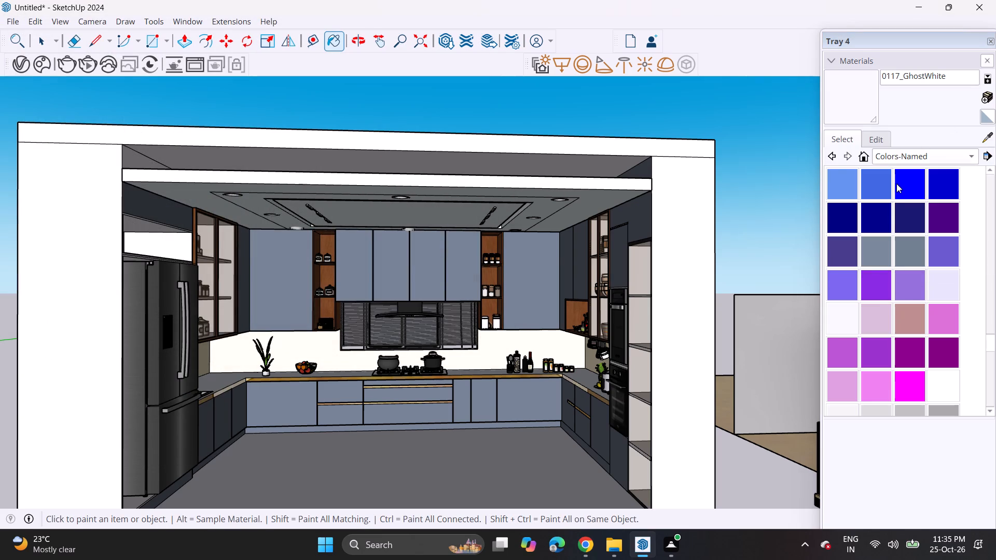
# Browse the Landscaping, Fencing and Vegetation and the Tile material collections for a suitable kitchen floor finish.
pyautogui.scroll(-4, 886, 302)
pyautogui.click(901, 161)
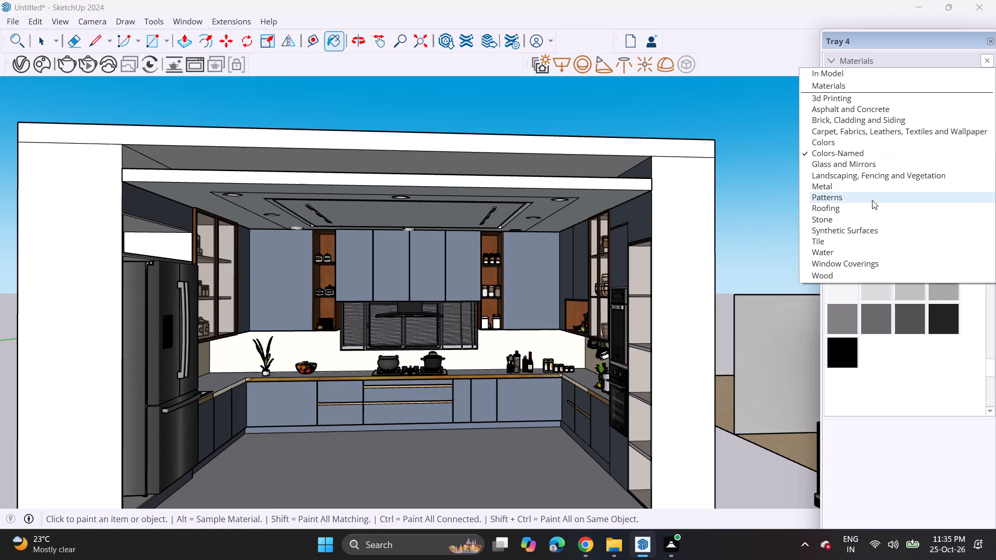
pyautogui.click(866, 177)
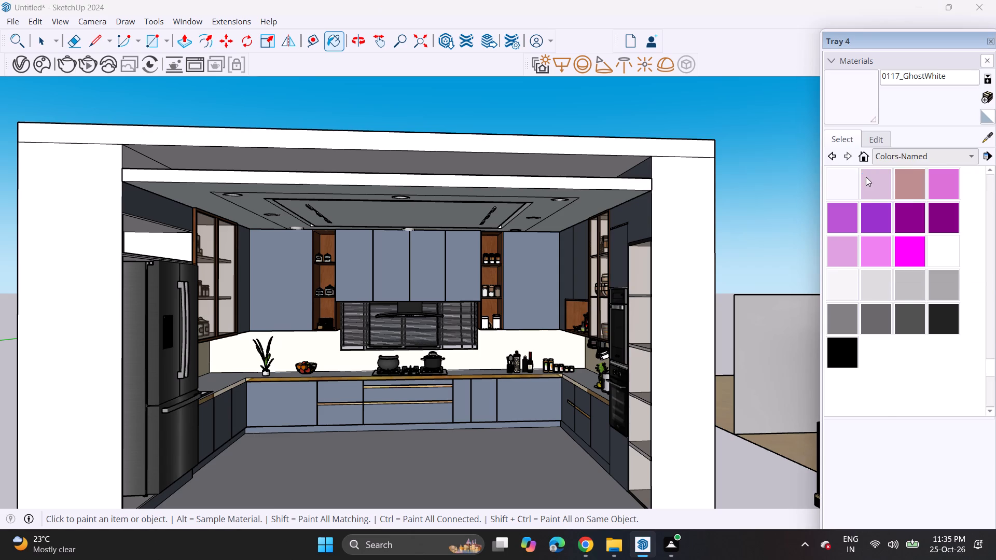
pyautogui.scroll(1, 915, 228)
pyautogui.scroll(-2, 915, 232)
pyautogui.scroll(1, 915, 235)
pyautogui.scroll(-7, 915, 239)
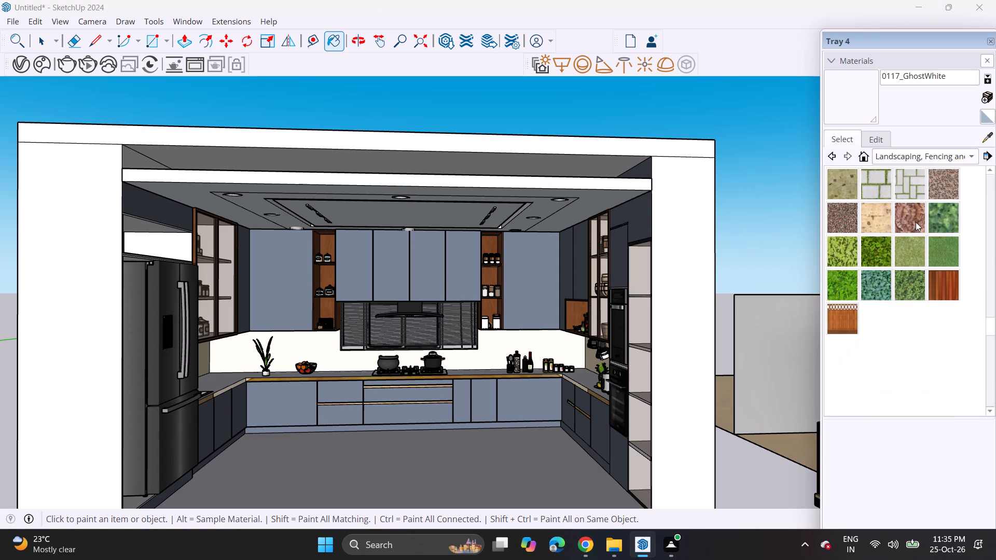
pyautogui.click(920, 158)
pyautogui.click(854, 223)
pyautogui.scroll(-1, 900, 304)
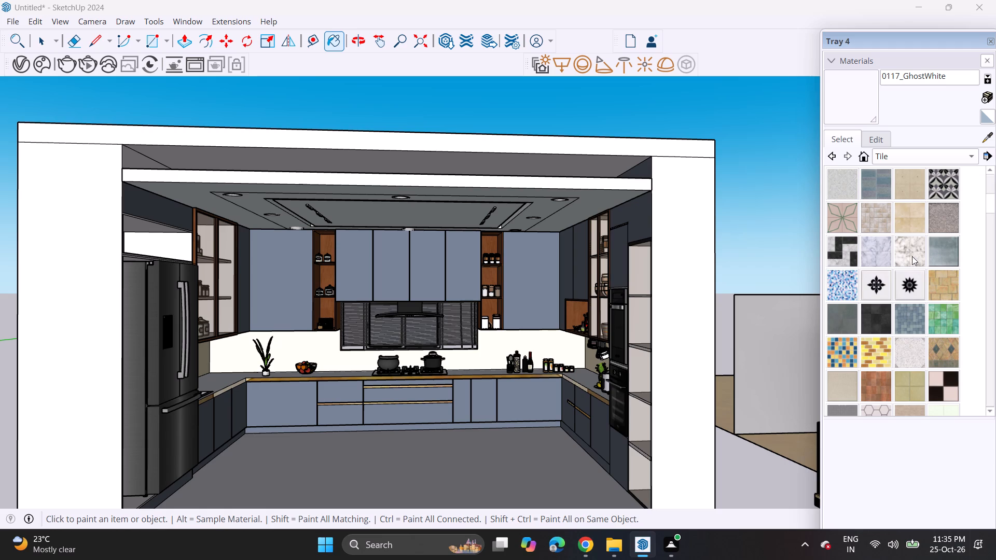
pyautogui.scroll(-7, 912, 258)
pyautogui.scroll(7, 908, 268)
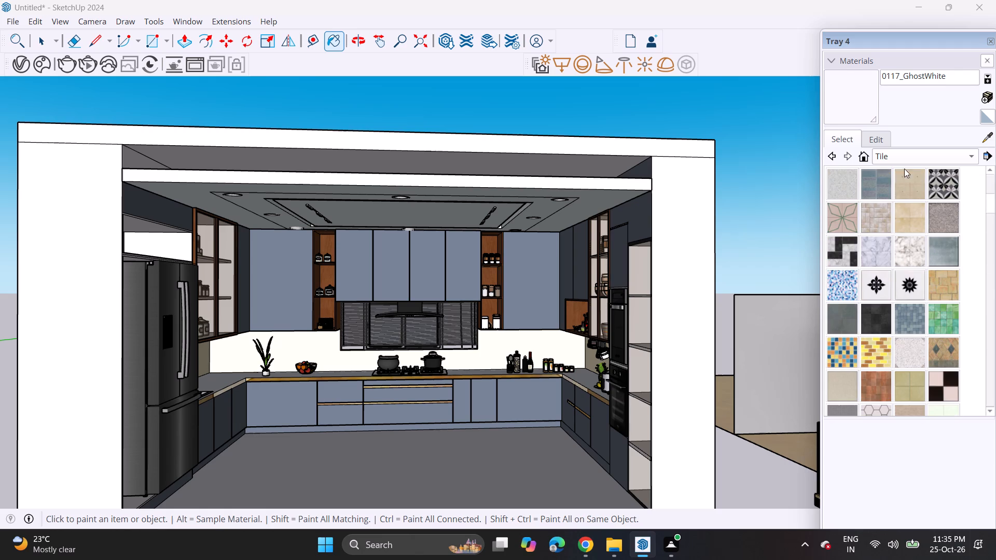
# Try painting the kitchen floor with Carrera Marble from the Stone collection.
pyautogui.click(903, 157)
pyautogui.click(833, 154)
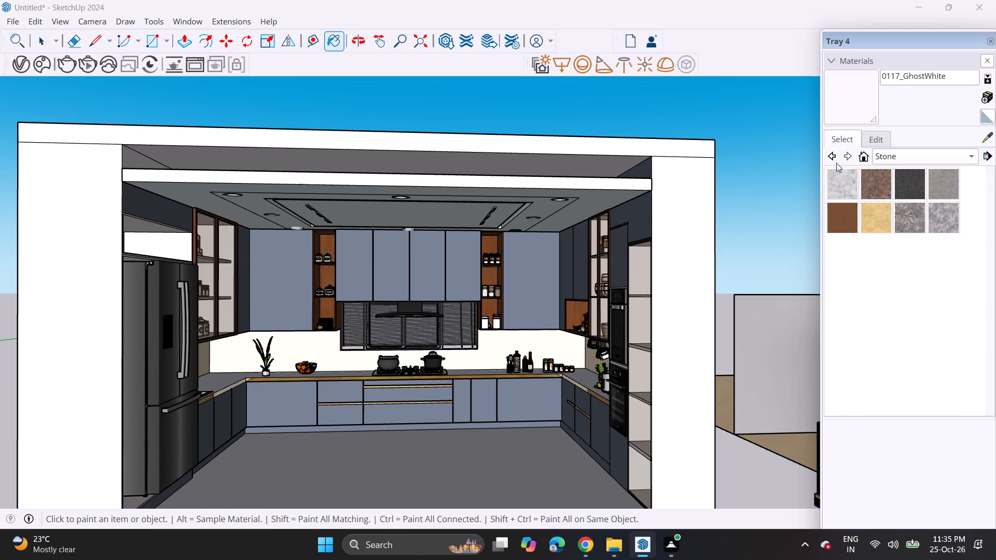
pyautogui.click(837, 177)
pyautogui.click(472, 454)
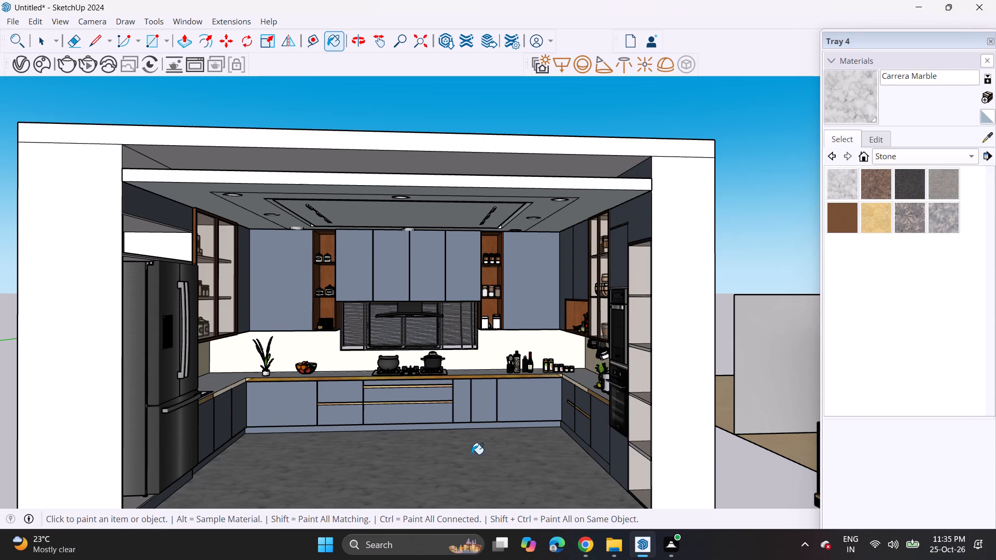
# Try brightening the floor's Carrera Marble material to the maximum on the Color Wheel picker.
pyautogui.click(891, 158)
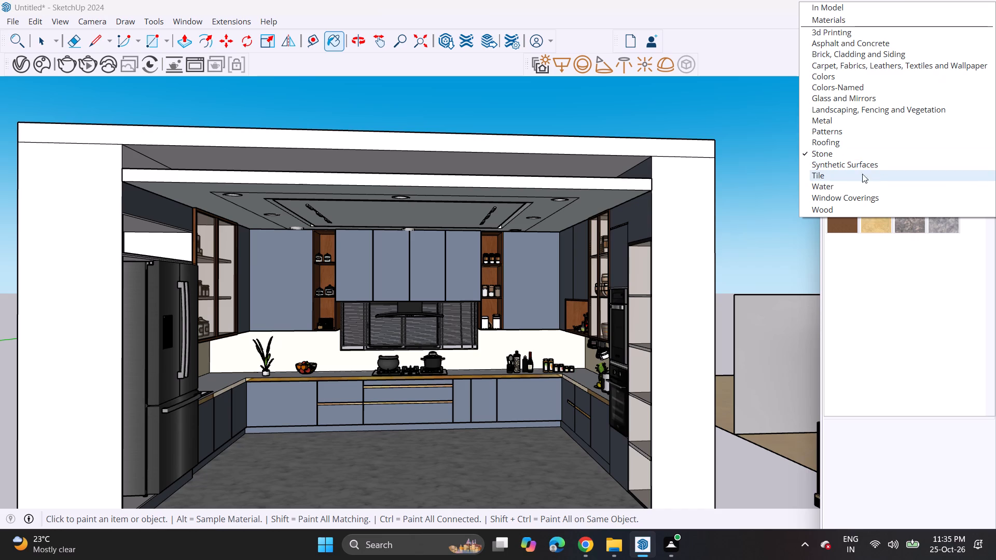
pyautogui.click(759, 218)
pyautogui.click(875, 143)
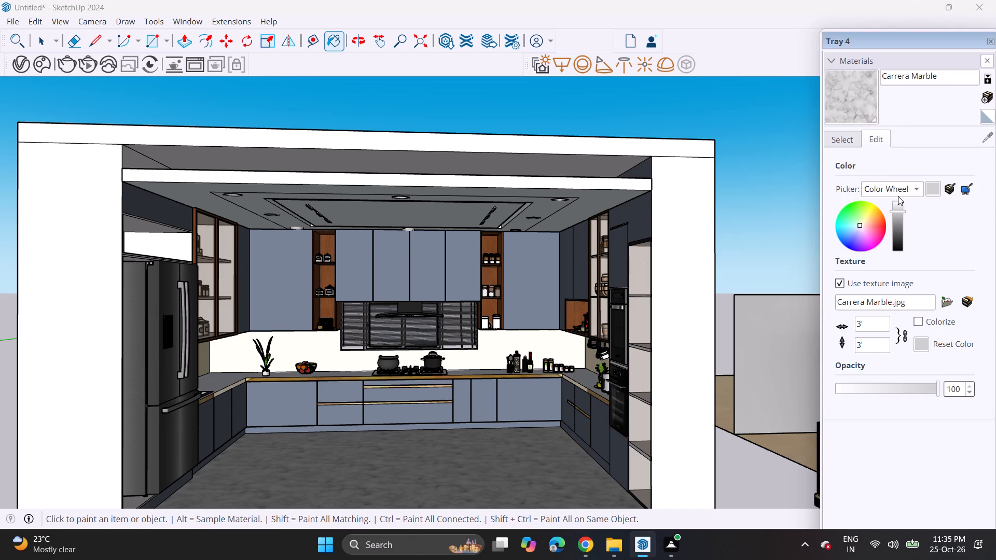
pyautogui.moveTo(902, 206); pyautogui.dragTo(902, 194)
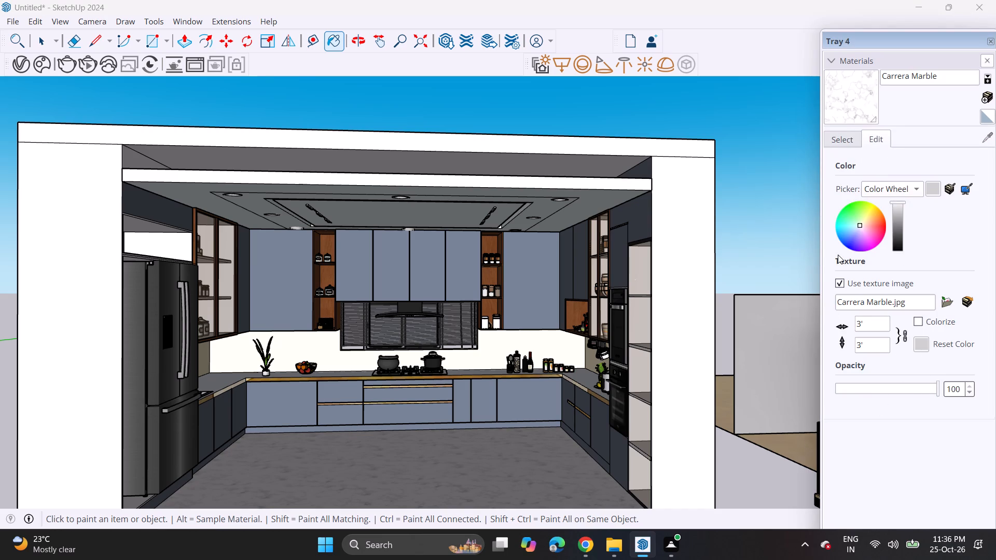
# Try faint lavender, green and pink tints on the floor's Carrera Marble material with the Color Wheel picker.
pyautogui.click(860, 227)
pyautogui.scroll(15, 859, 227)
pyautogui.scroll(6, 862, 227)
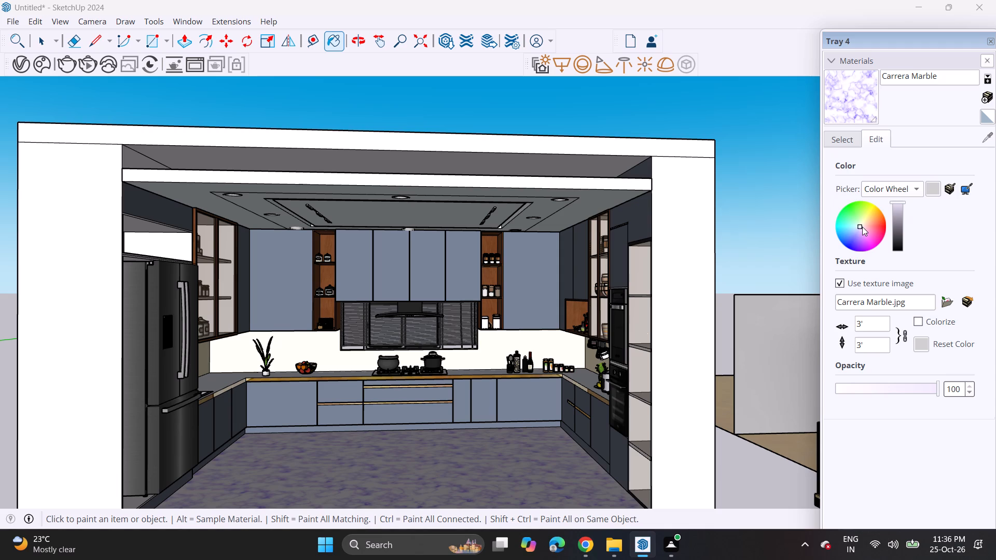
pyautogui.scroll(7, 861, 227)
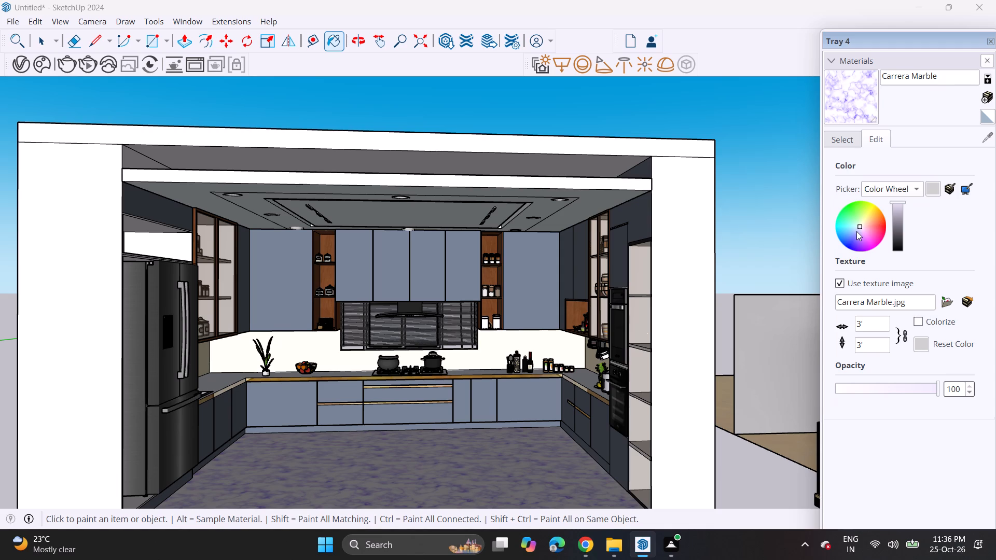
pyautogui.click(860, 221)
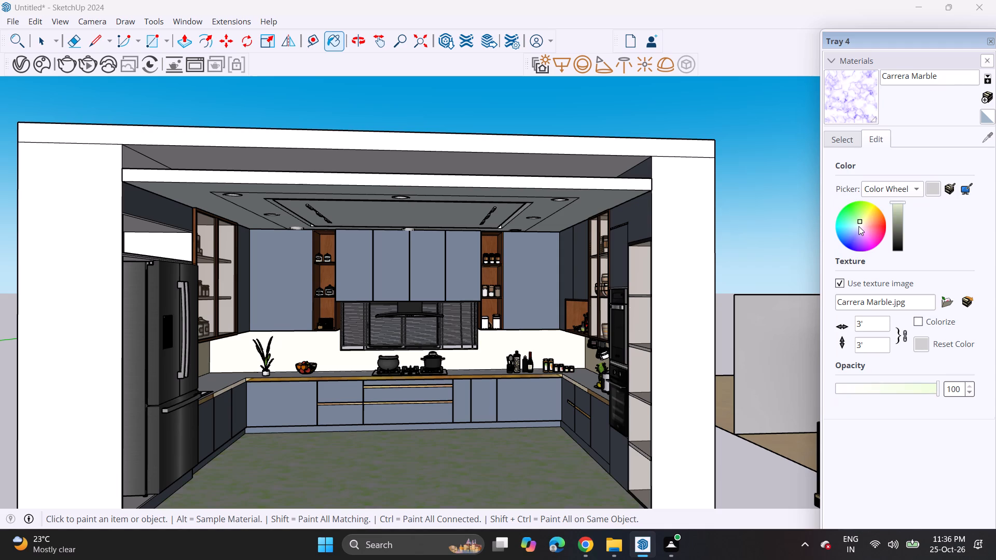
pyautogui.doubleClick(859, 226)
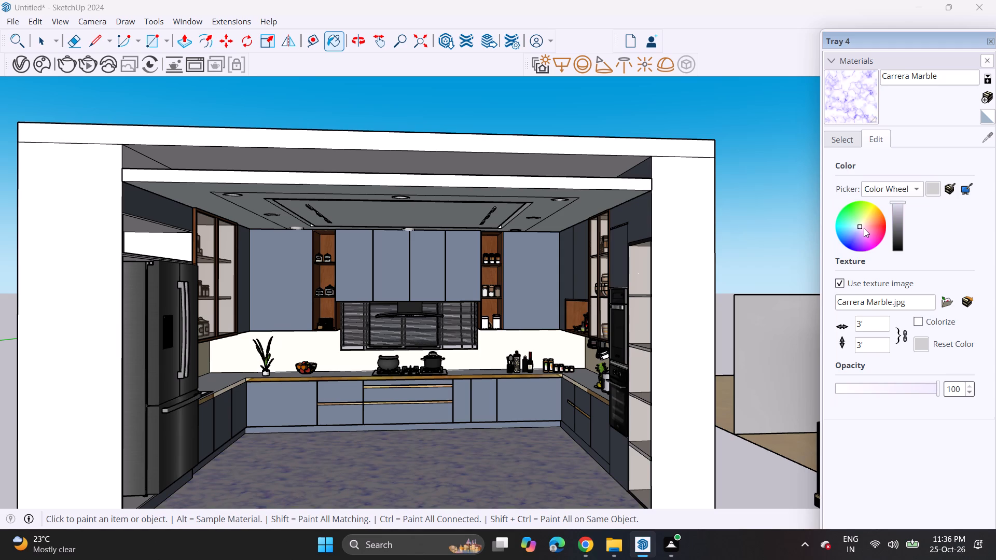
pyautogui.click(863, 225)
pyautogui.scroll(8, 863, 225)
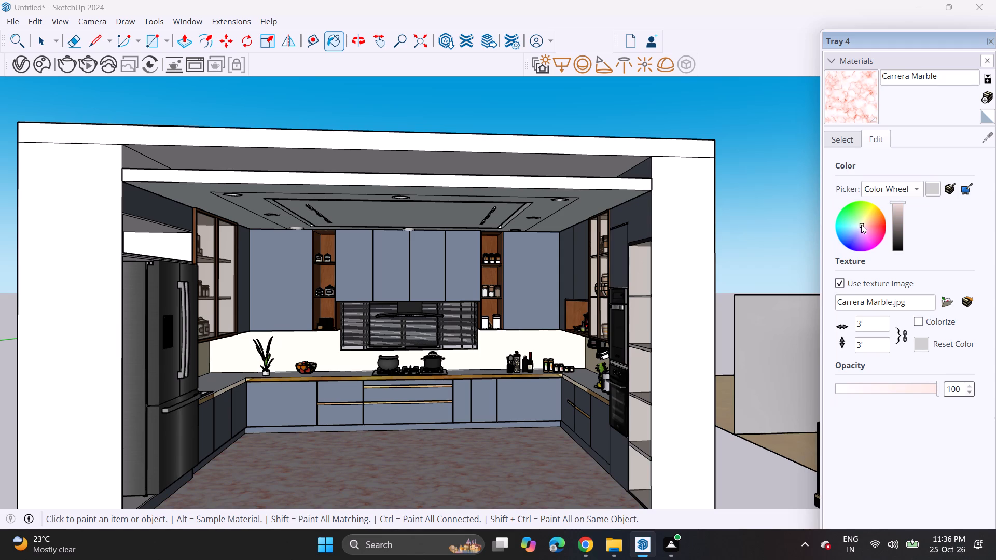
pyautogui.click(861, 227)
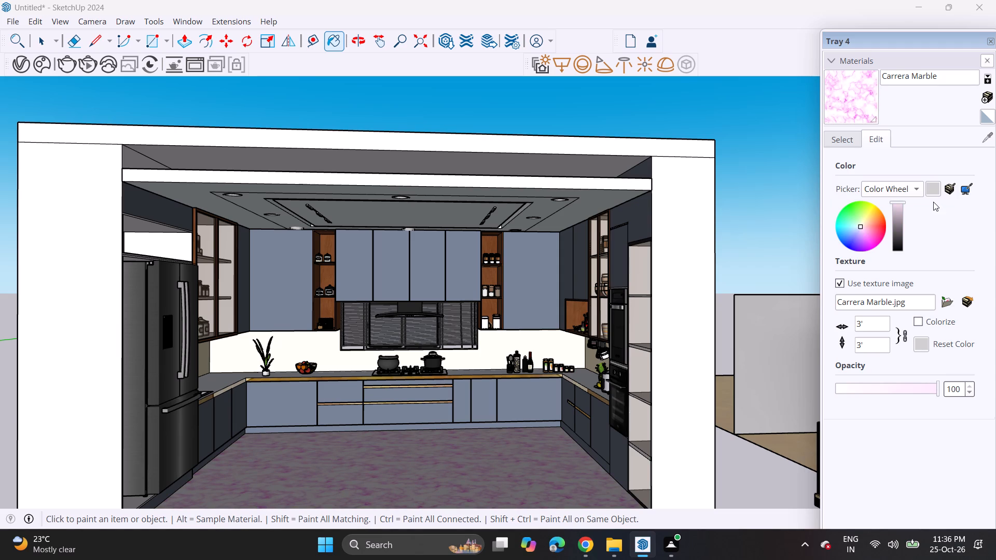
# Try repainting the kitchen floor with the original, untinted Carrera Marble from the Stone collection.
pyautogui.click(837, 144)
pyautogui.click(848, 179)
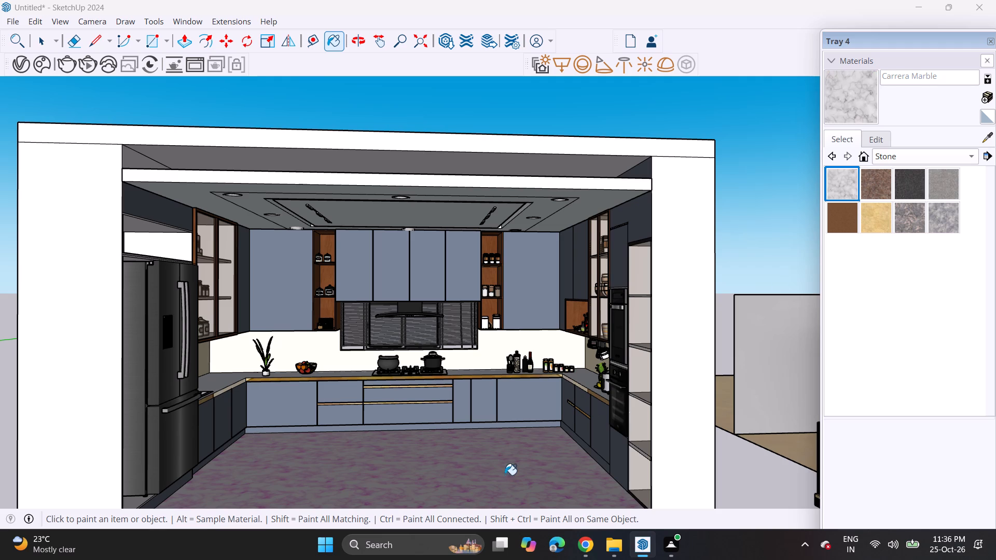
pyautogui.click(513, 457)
# Paint the kitchen floor with Stone Vein Gray from the Stone collection.
pyautogui.click(936, 221)
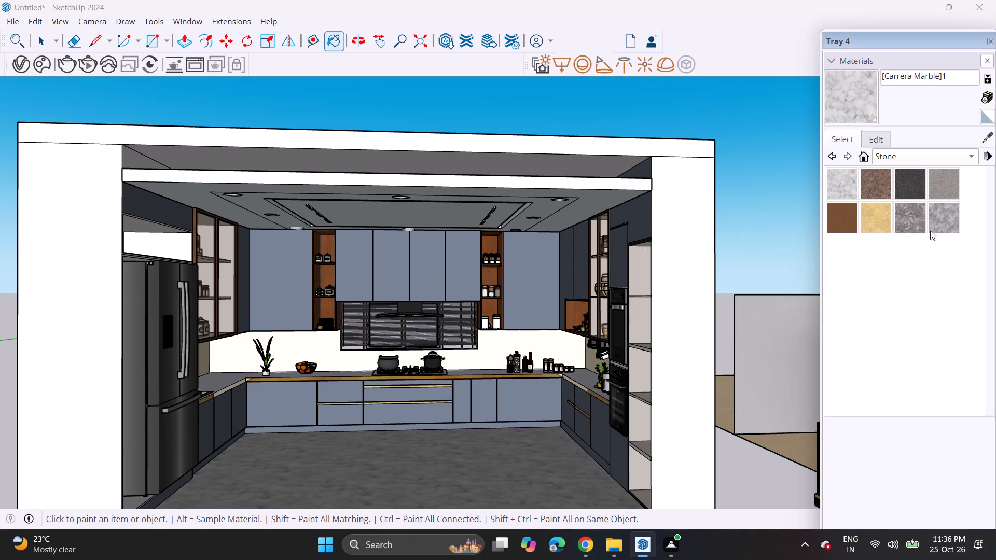
pyautogui.click(478, 451)
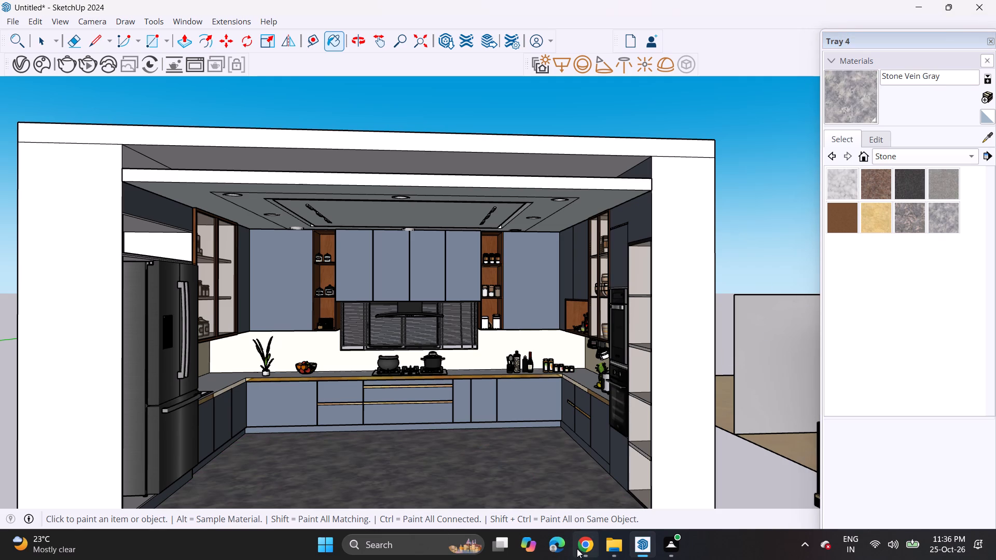
# Switch to 3D Warehouse in Chrome and look through the white marble model results for a floor marble.
pyautogui.click(577, 549)
pyautogui.scroll(3, 574, 385)
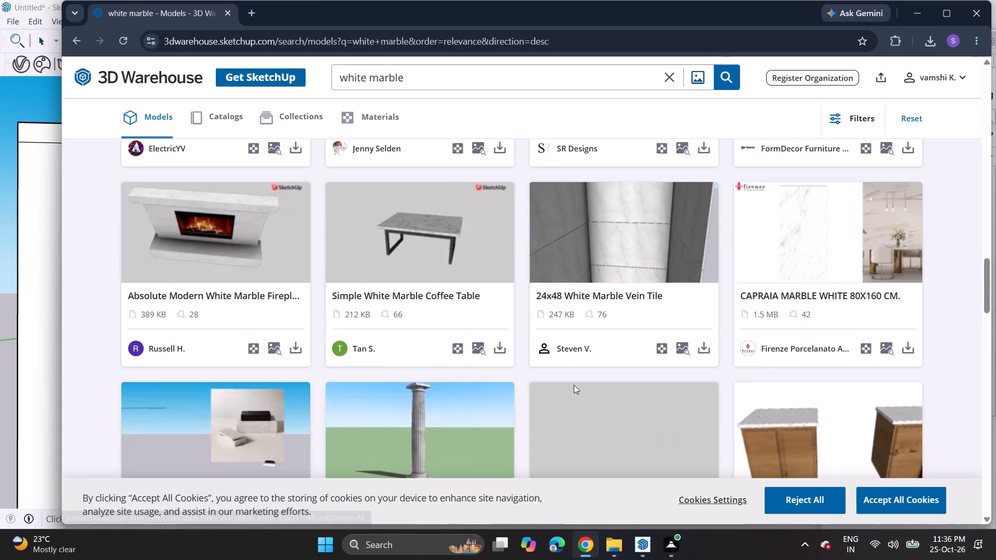
pyautogui.scroll(-1, 574, 385)
pyautogui.scroll(1, 574, 385)
pyautogui.scroll(-9, 574, 385)
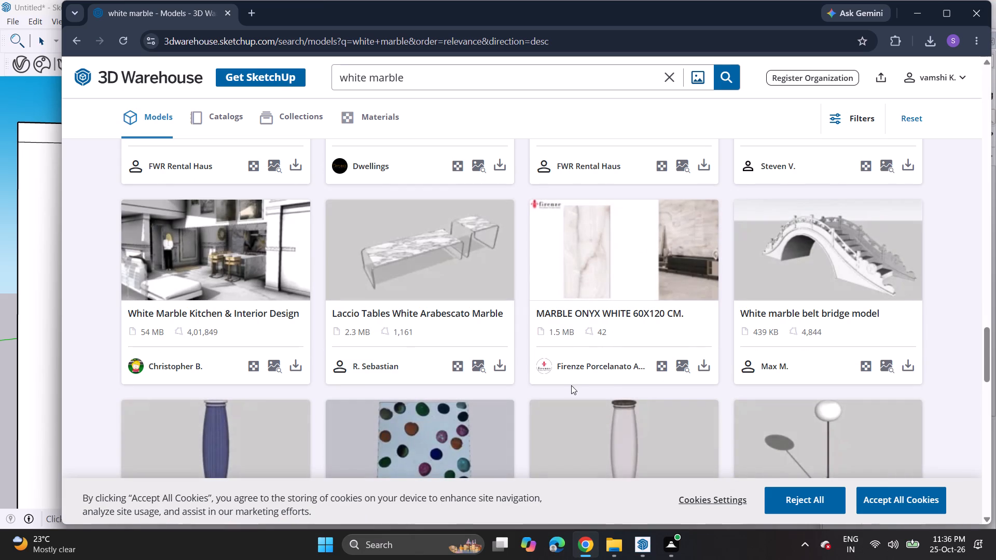
pyautogui.scroll(-8, 563, 380)
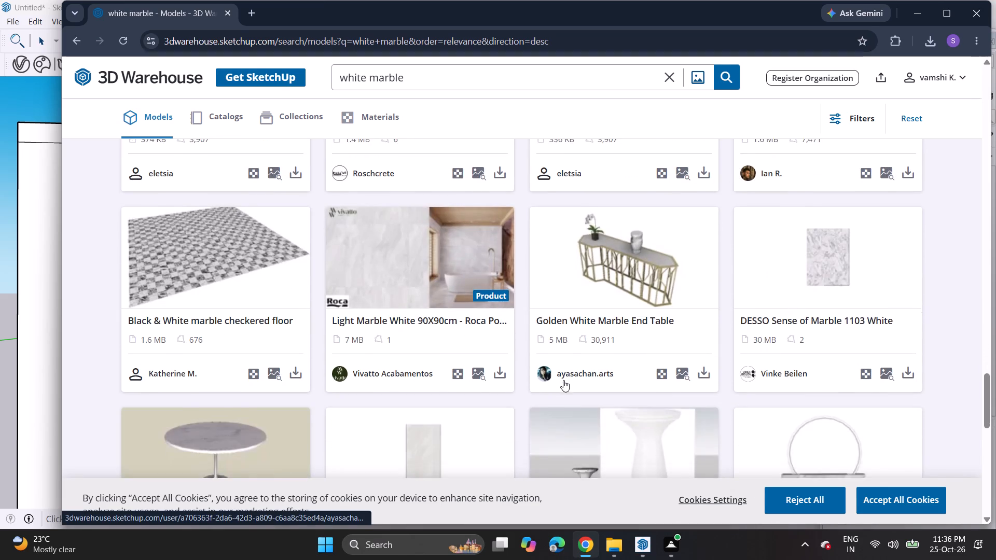
pyautogui.scroll(-1, 563, 380)
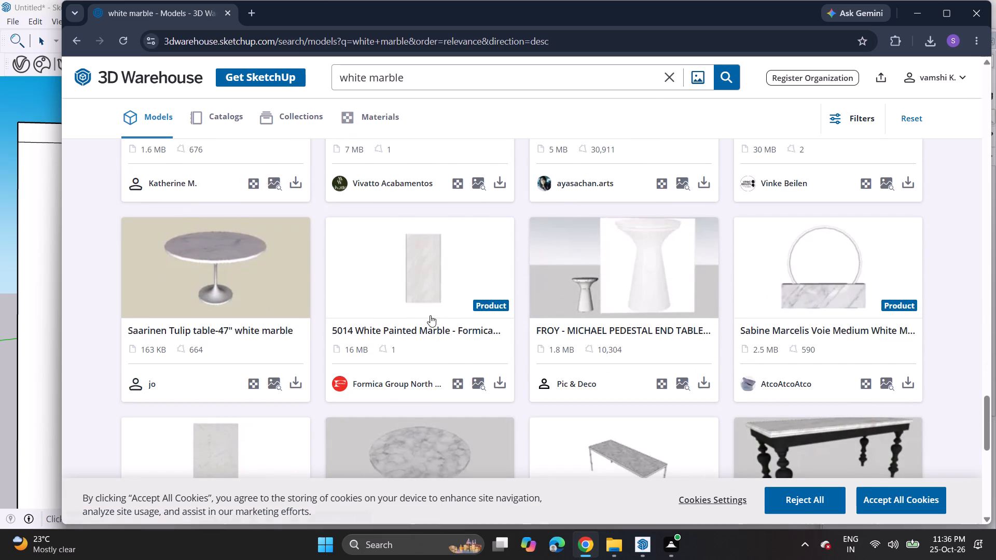
pyautogui.scroll(-1, 429, 312)
pyautogui.scroll(1, 429, 313)
pyautogui.scroll(-5, 430, 315)
pyautogui.scroll(19, 440, 335)
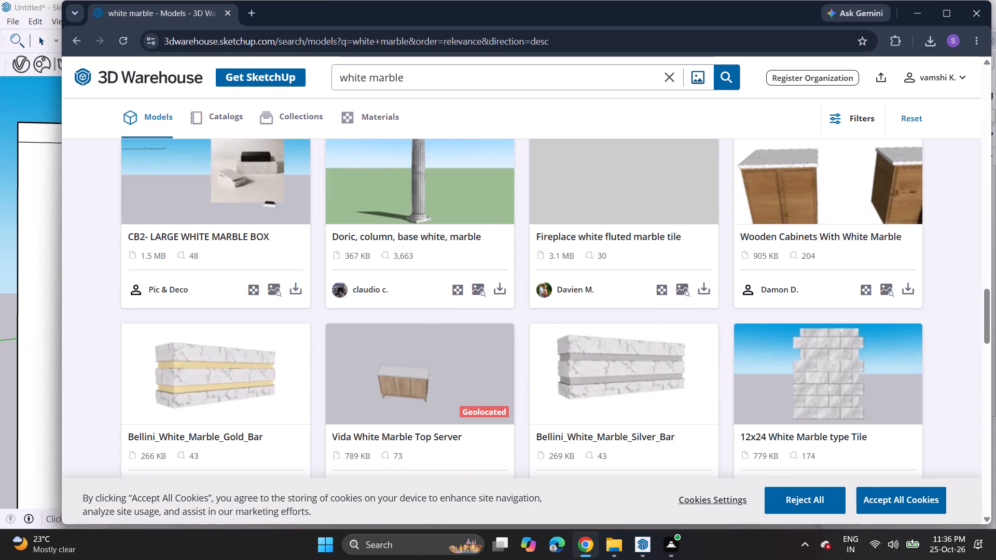
# Search the 3D Warehouse models for "white plan marble" and look through the results.
pyautogui.click(366, 79)
pyautogui.press('n')
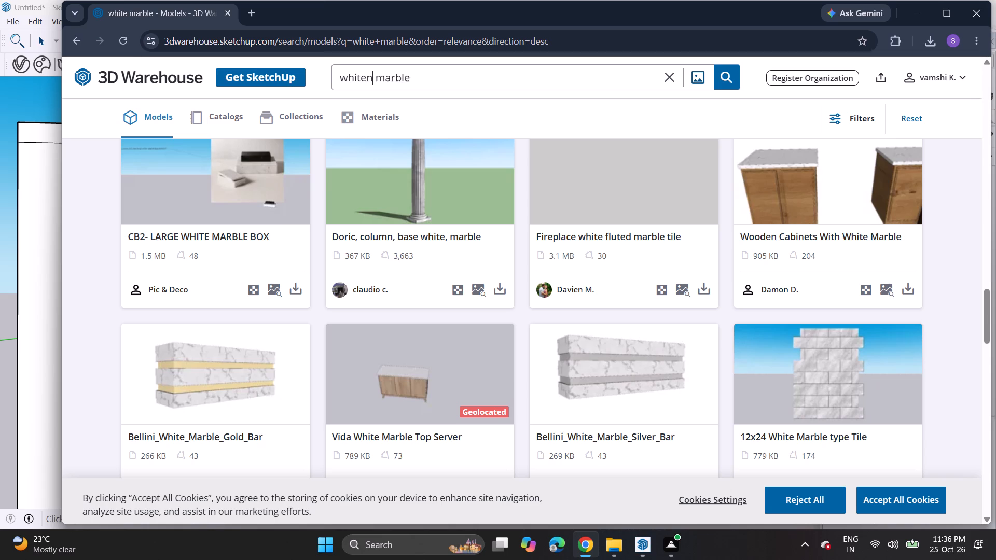
pyautogui.press('BackSpace')
pyautogui.press('space')
pyautogui.write('plan')
pyautogui.press('space')
pyautogui.press('Return')
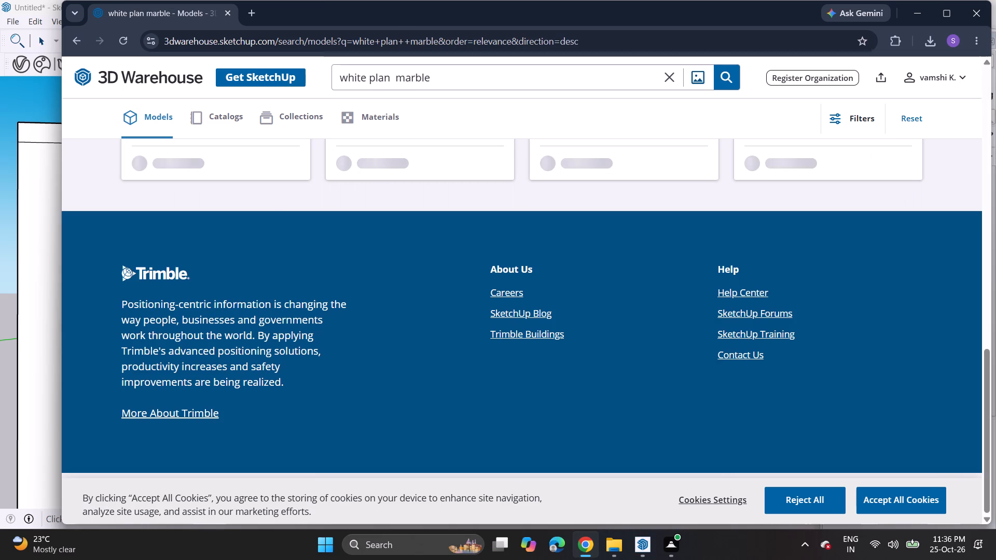
pyautogui.scroll(9, 267, 205)
pyautogui.scroll(-1, 267, 205)
pyautogui.scroll(1, 267, 205)
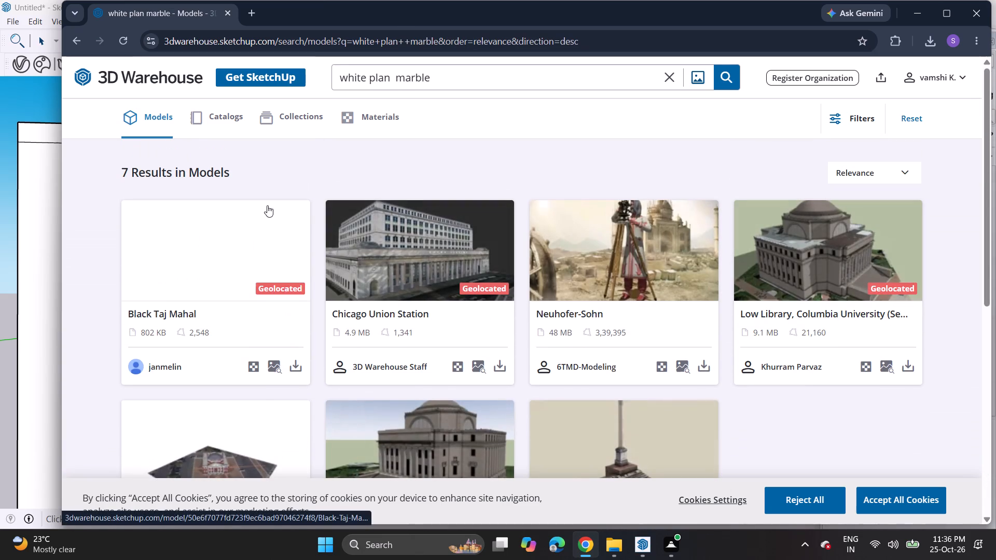
pyautogui.scroll(2, 267, 205)
pyautogui.scroll(-4, 267, 205)
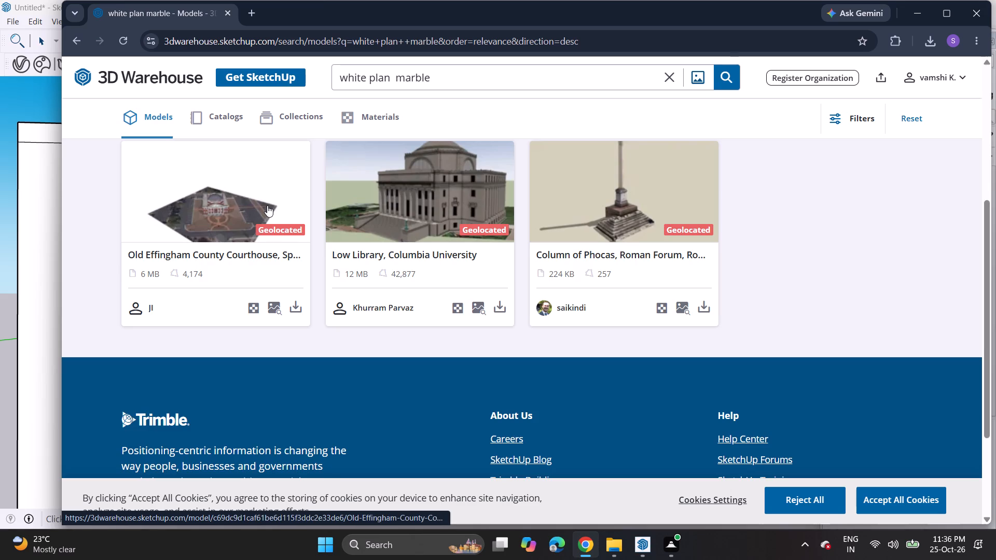
pyautogui.scroll(6, 267, 205)
# Shorten the 3D Warehouse model search to "plan marble" and run it.
pyautogui.click(365, 74)
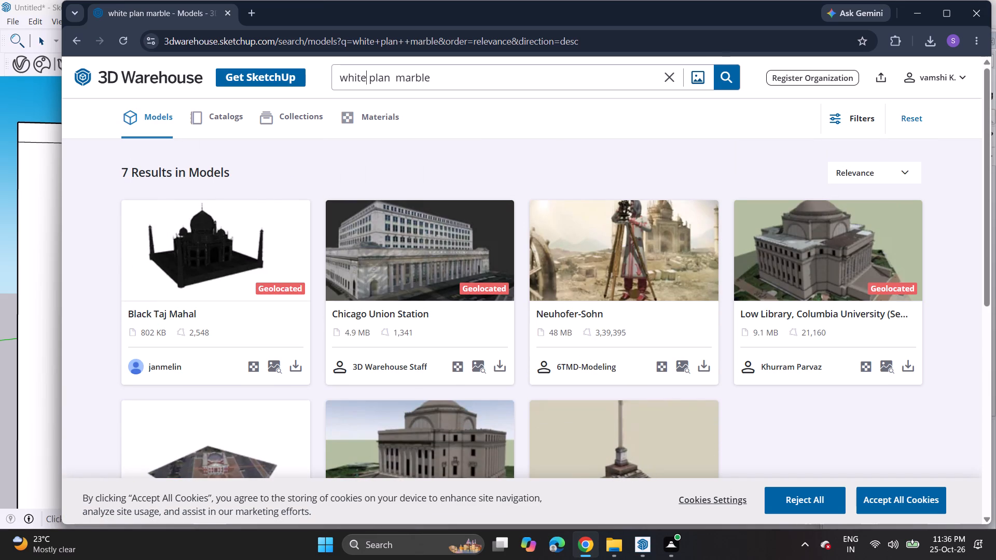
pyautogui.press('BackSpace')
pyautogui.press('BackSpace')
pyautogui.press('BackSpace')
pyautogui.press('BackSpace')
pyautogui.press('BackSpace')
pyautogui.press('BackSpace')
pyautogui.press('BackSpace')
pyautogui.press('BackSpace')
pyautogui.press('BackSpace')
pyautogui.press('BackSpace')
pyautogui.press('BackSpace')
pyautogui.press('Return')
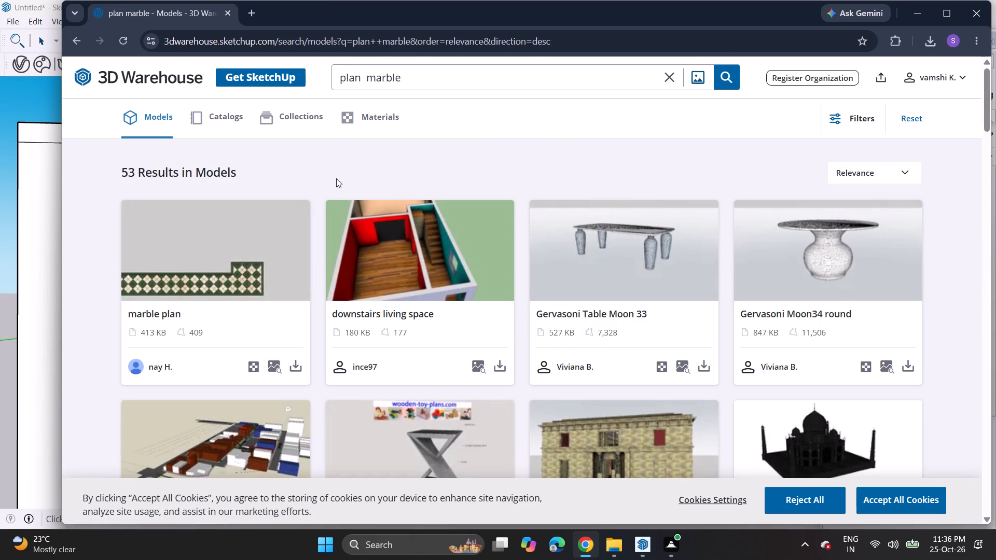
# Look through the "plan marble" model results in 3D Warehouse for a usable floor marble.
pyautogui.scroll(-6, 341, 212)
pyautogui.scroll(-6, 339, 267)
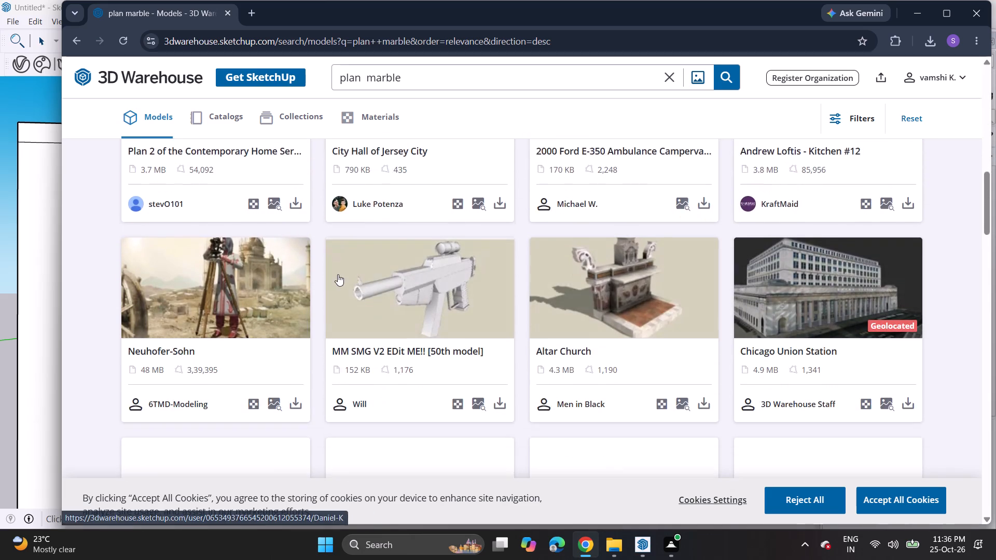
pyautogui.scroll(-5, 338, 274)
pyautogui.scroll(1, 338, 274)
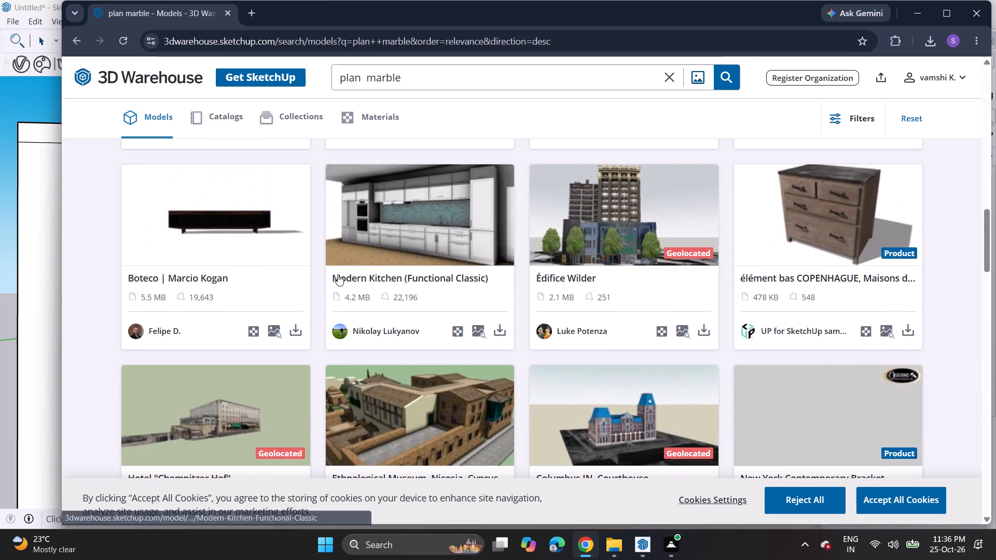
pyautogui.scroll(-13, 338, 274)
pyautogui.scroll(1, 343, 279)
pyautogui.scroll(-2, 343, 279)
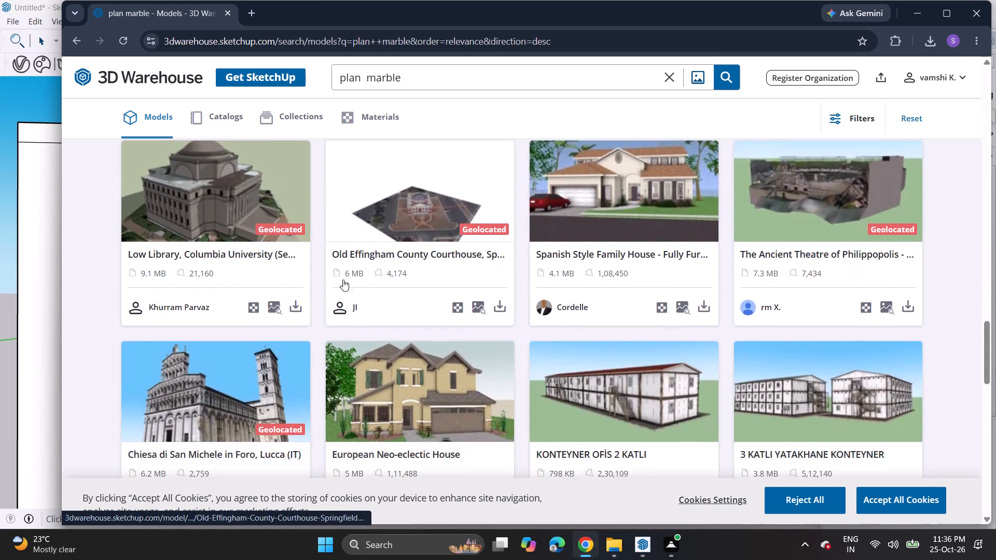
pyautogui.scroll(-1, 343, 279)
pyautogui.scroll(1, 343, 279)
pyautogui.scroll(-11, 343, 280)
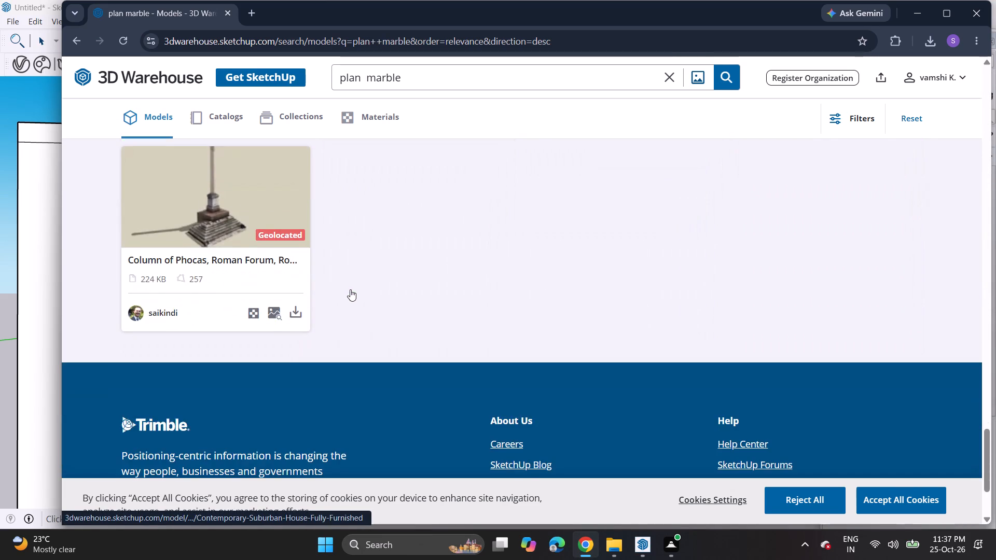
pyautogui.scroll(9, 350, 289)
pyautogui.scroll(-1, 369, 289)
pyautogui.scroll(6, 369, 289)
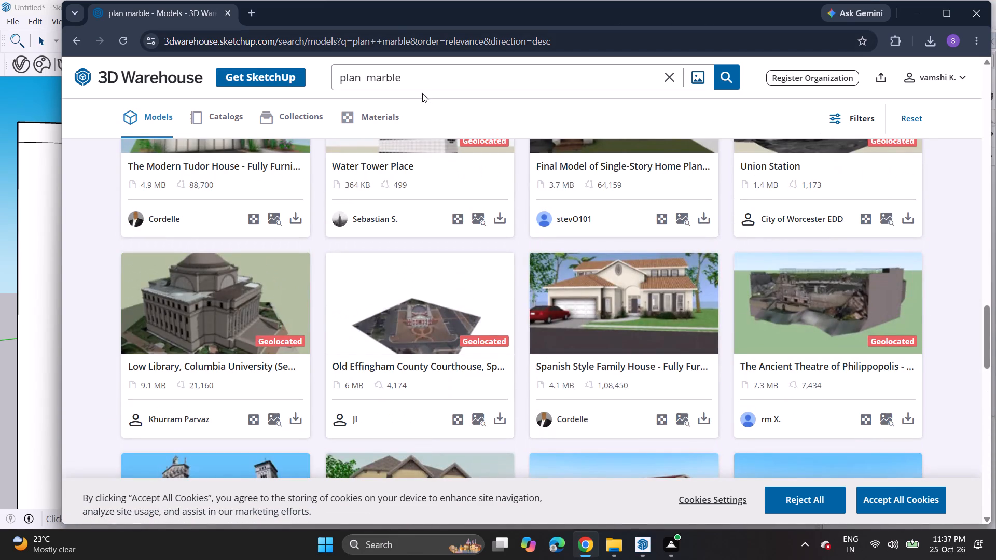
# Change the 3D Warehouse model search to "plan tile" and look through the results for a floor tile.
pyautogui.click(423, 77)
pyautogui.press('BackSpace')
pyautogui.press('BackSpace')
pyautogui.press('BackSpace')
pyautogui.press('BackSpace')
pyautogui.press('BackSpace')
pyautogui.press('BackSpace')
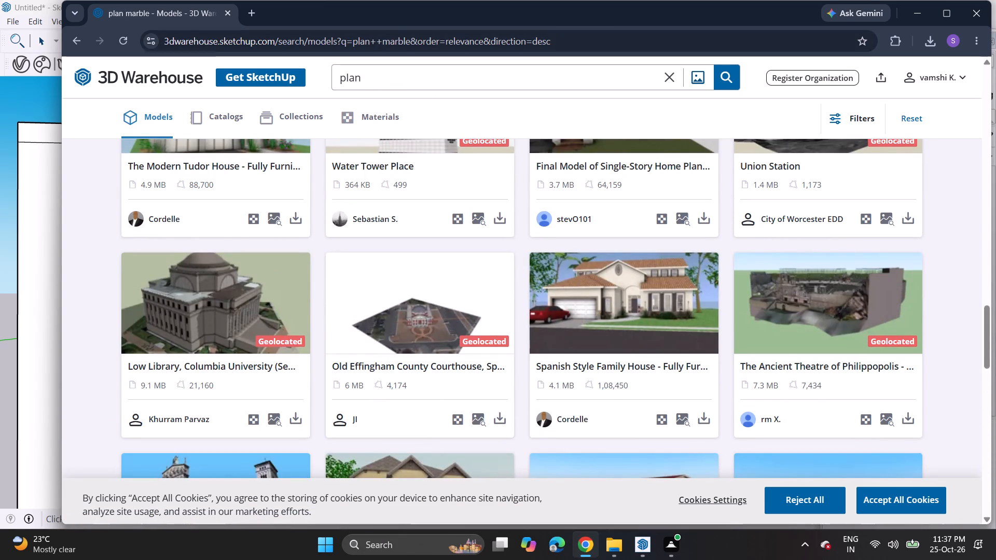
pyautogui.write('tile')
pyautogui.press('Return')
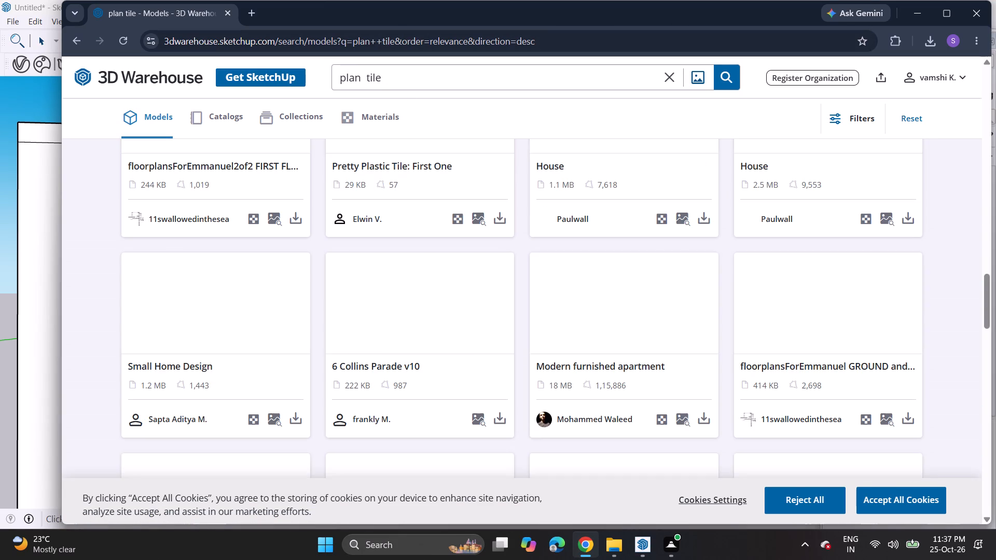
pyautogui.scroll(-1, 403, 256)
pyautogui.scroll(5, 403, 256)
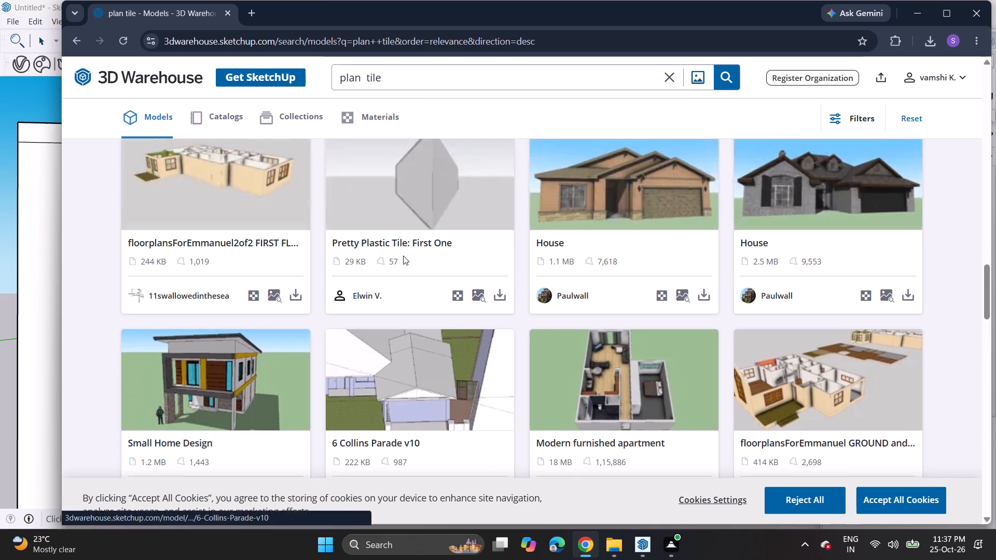
pyautogui.scroll(10, 403, 256)
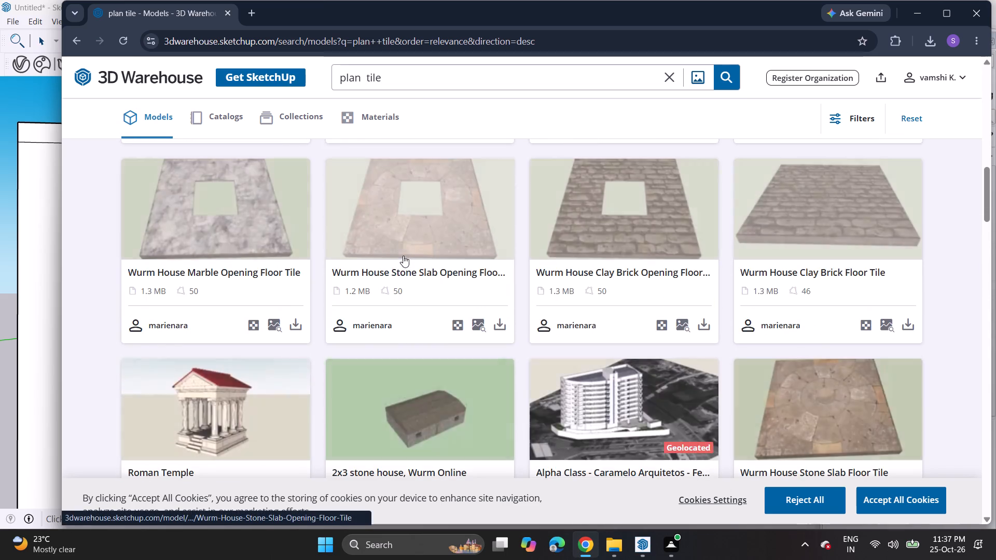
pyautogui.scroll(10, 403, 256)
pyautogui.scroll(-1, 403, 256)
pyautogui.scroll(7, 403, 256)
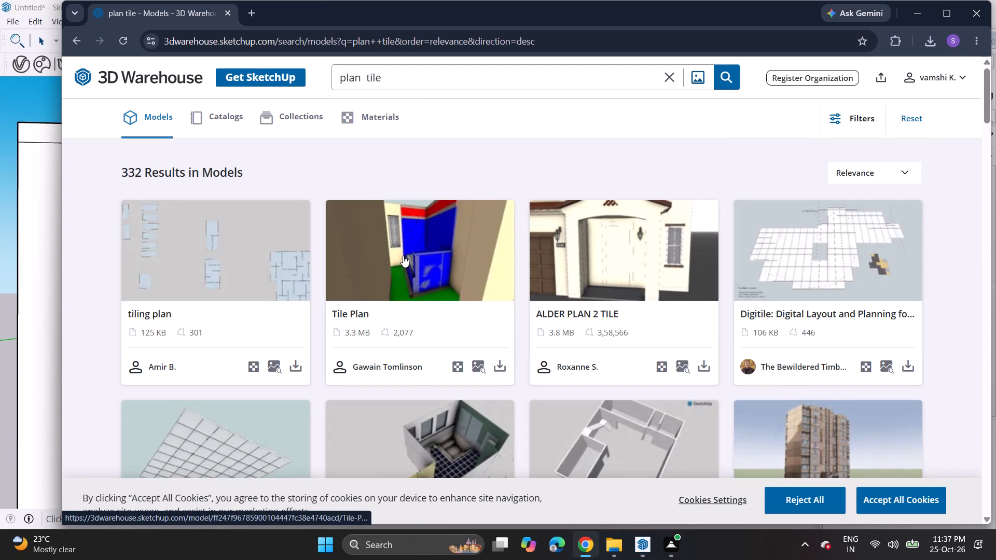
# Switch back to SketchUp and browse the Landscaping and Stone material collections, ending on the Tile collection.
pyautogui.click(645, 549)
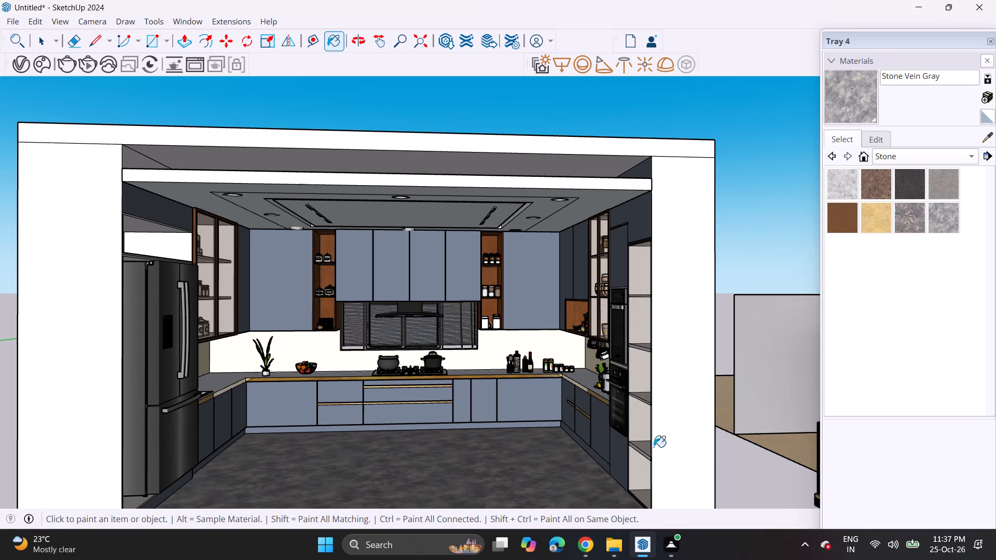
pyautogui.click(906, 157)
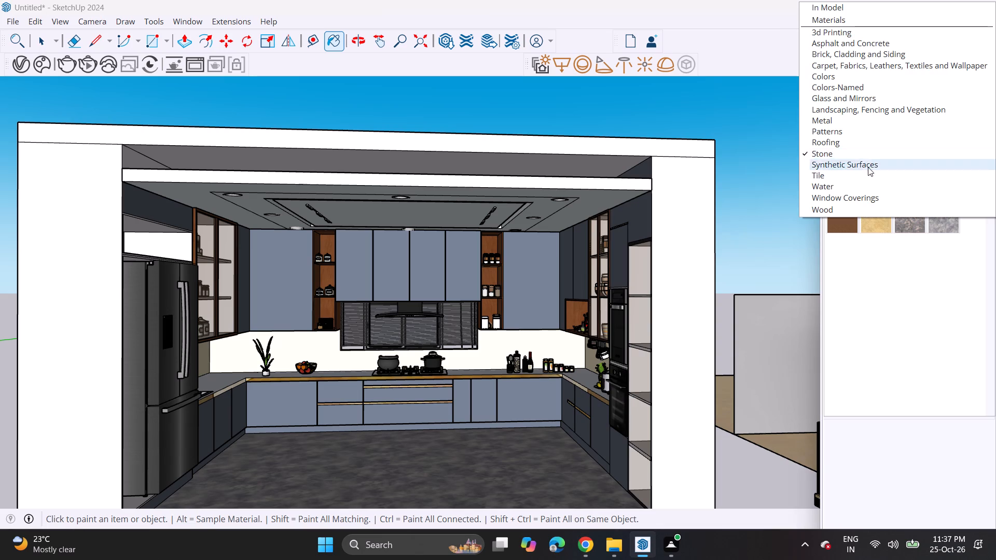
pyautogui.click(853, 113)
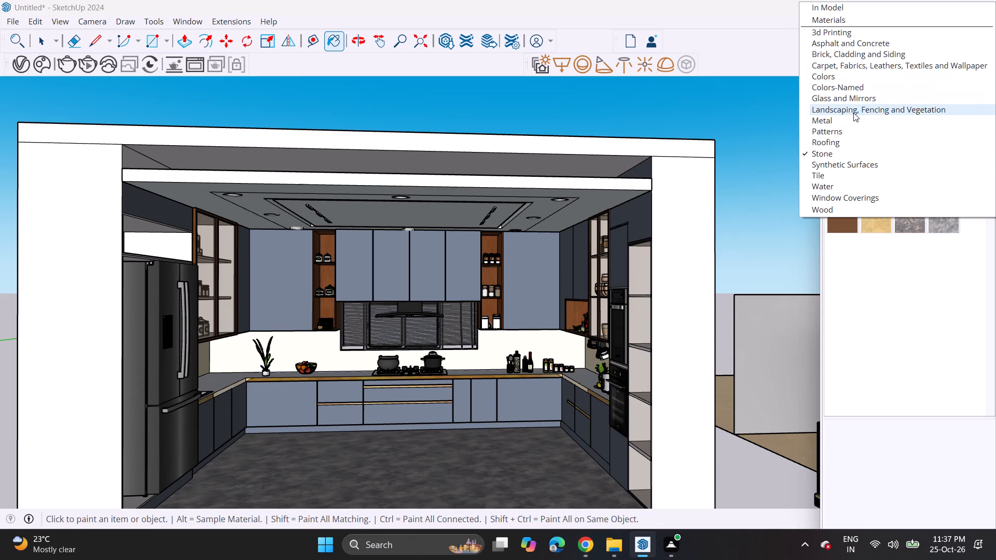
pyautogui.scroll(-1, 875, 292)
pyautogui.scroll(1, 875, 292)
pyautogui.scroll(-4, 875, 292)
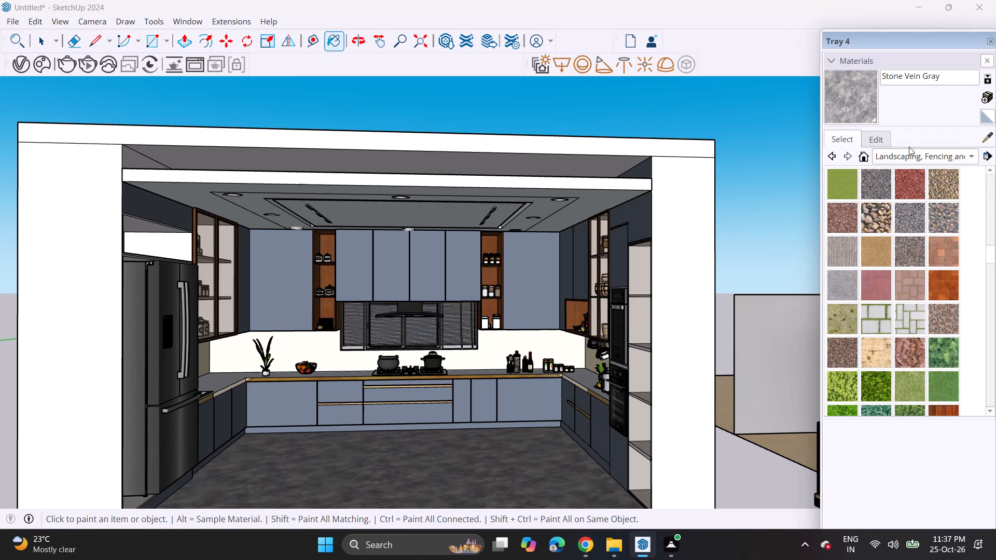
pyautogui.click(907, 163)
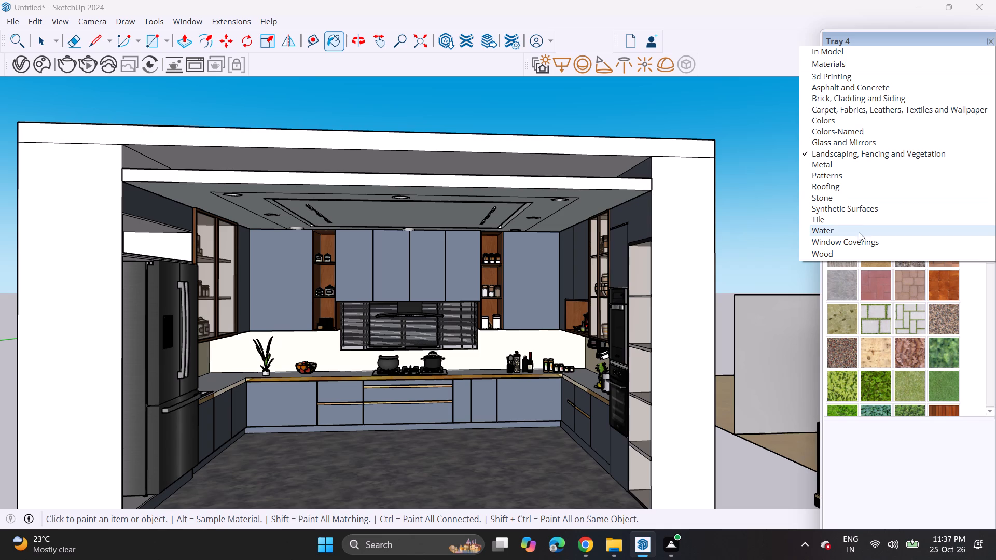
pyautogui.click(858, 198)
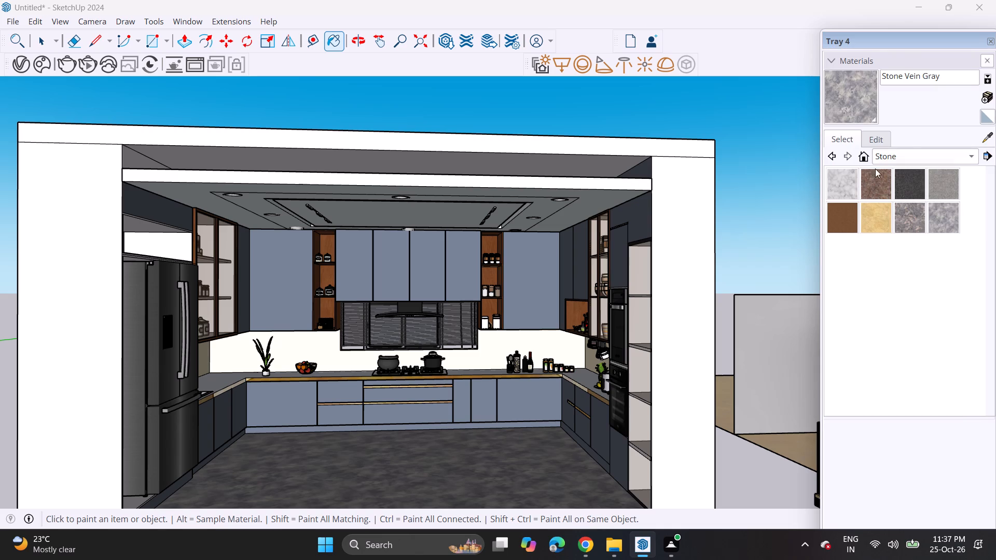
pyautogui.click(905, 154)
pyautogui.click(850, 179)
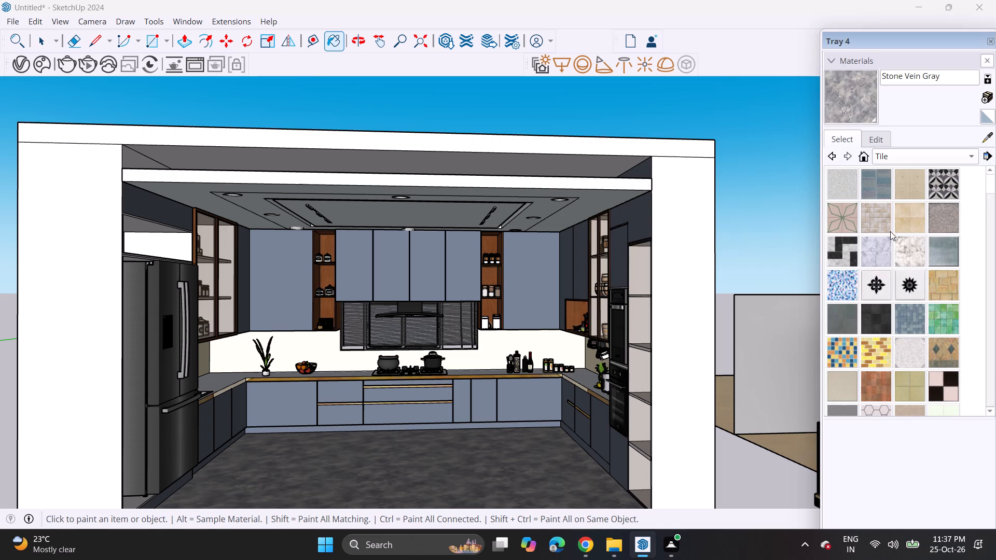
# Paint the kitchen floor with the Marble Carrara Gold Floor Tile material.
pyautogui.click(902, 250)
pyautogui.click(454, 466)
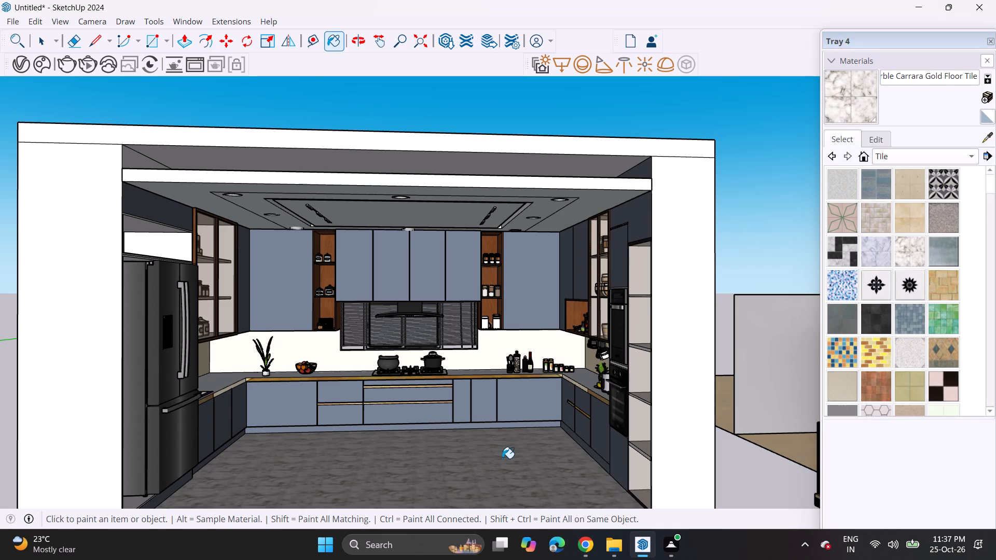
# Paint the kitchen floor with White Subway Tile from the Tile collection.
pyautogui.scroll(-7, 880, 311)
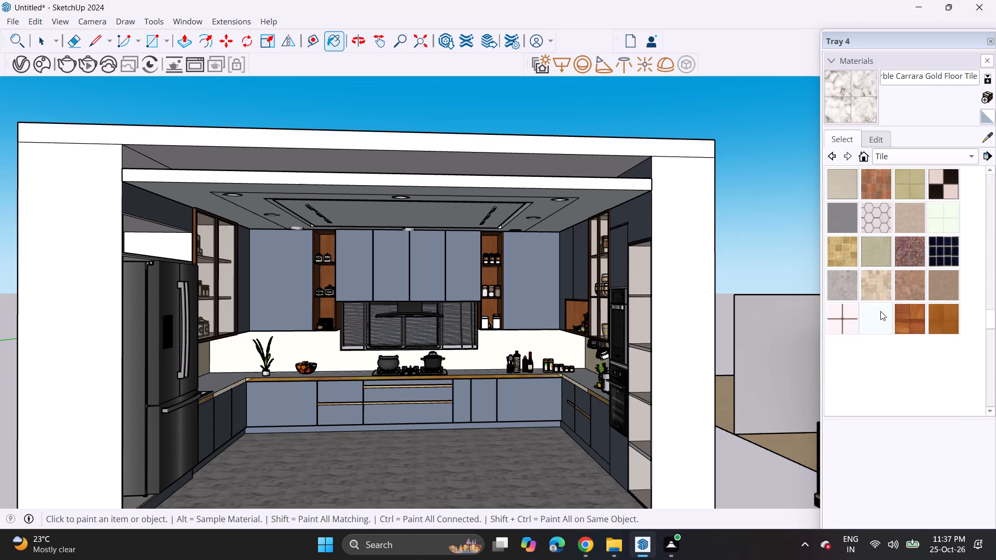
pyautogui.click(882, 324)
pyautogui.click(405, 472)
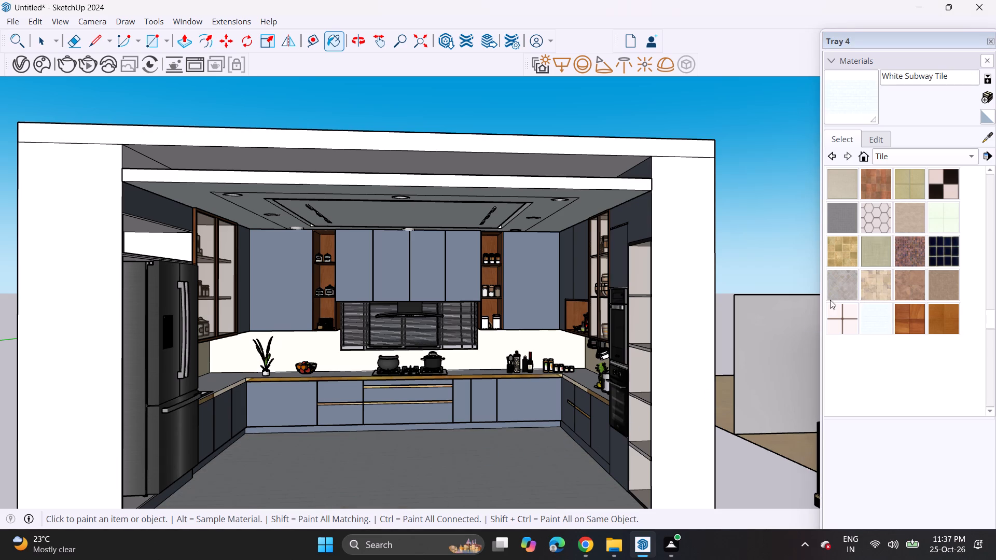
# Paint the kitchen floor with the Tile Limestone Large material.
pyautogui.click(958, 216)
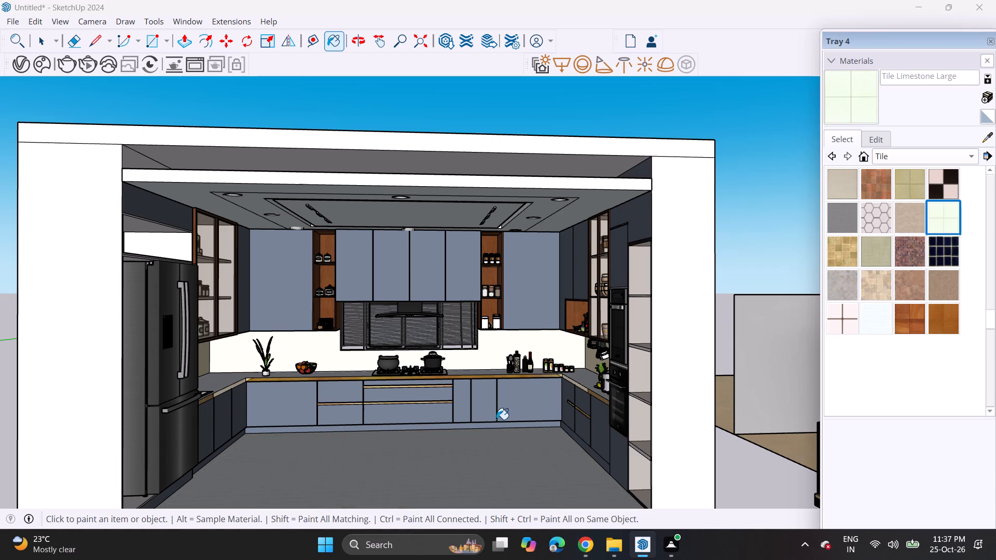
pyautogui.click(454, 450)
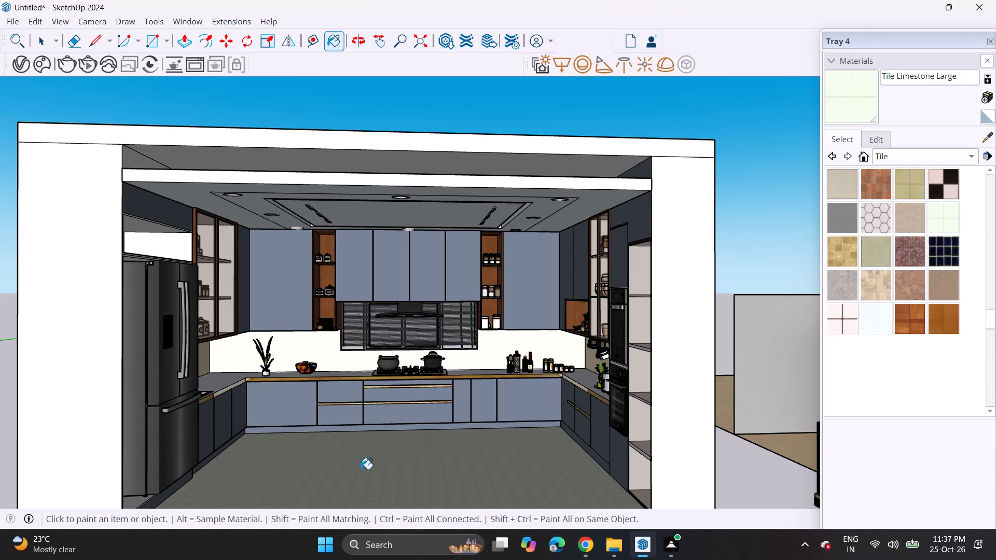
# Paint the kitchen floor with Marble Carrara Floor Tile from the Tile collection.
pyautogui.scroll(4, 891, 251)
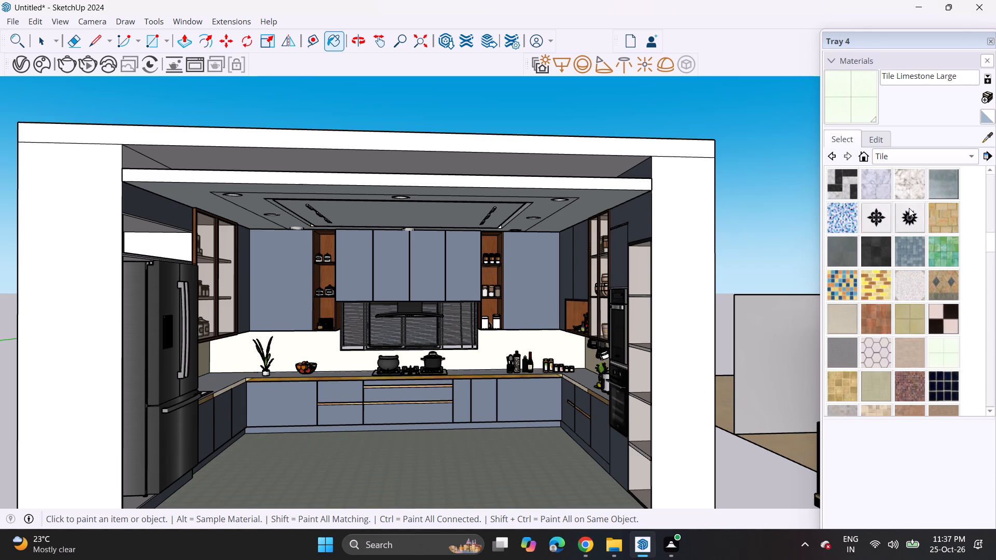
pyautogui.scroll(2, 909, 208)
pyautogui.click(883, 244)
pyautogui.click(367, 462)
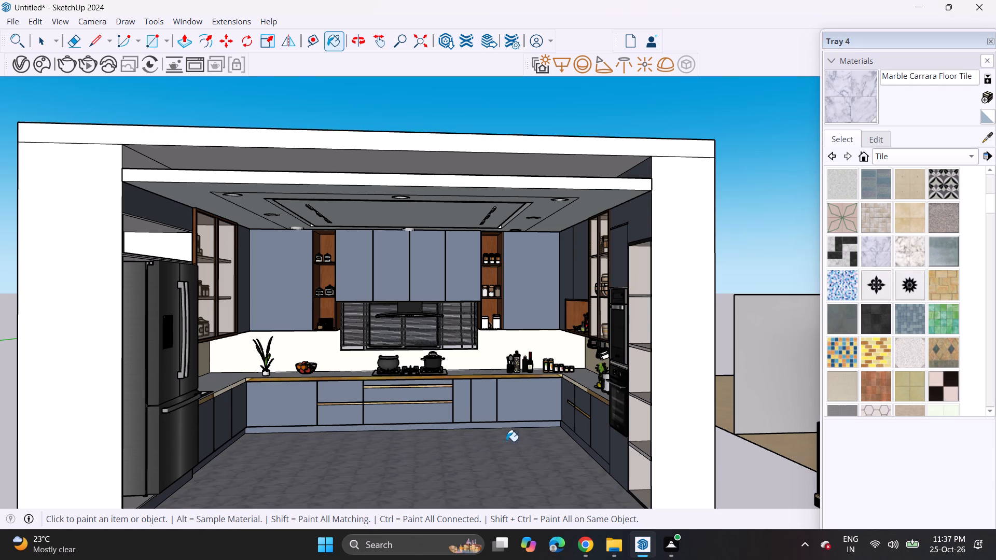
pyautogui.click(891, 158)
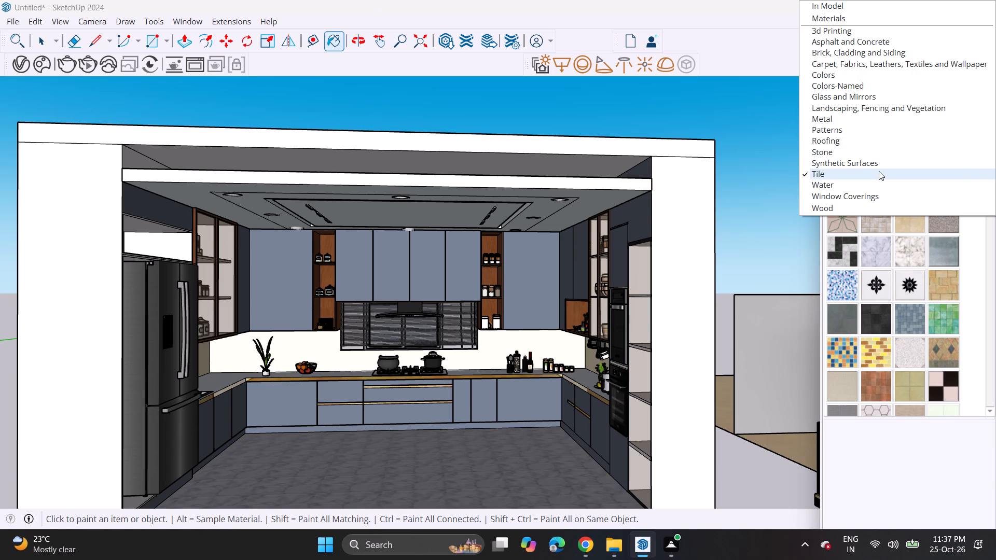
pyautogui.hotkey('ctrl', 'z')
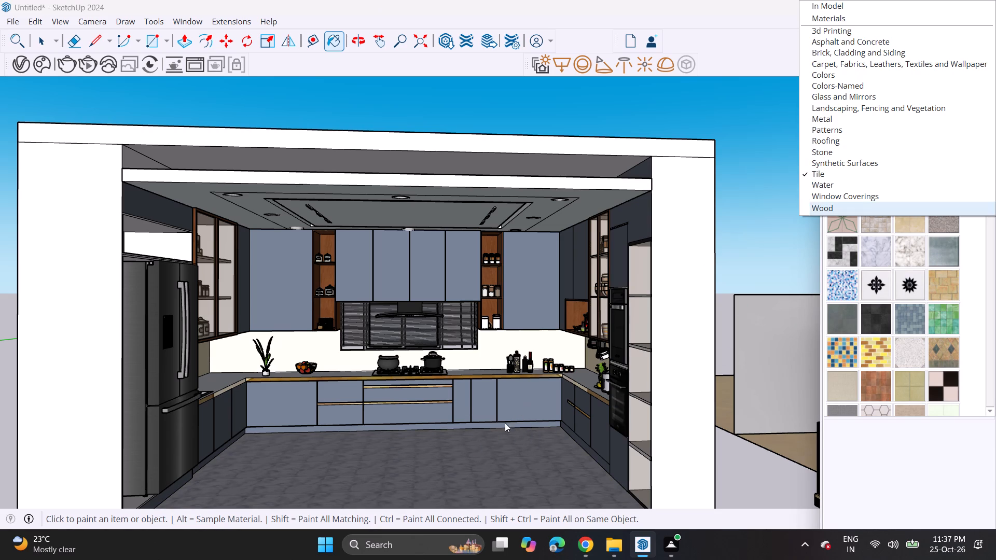
# Open the V-Ray Asset Editor and create a new Generic V-Ray material.
pyautogui.click(19, 69)
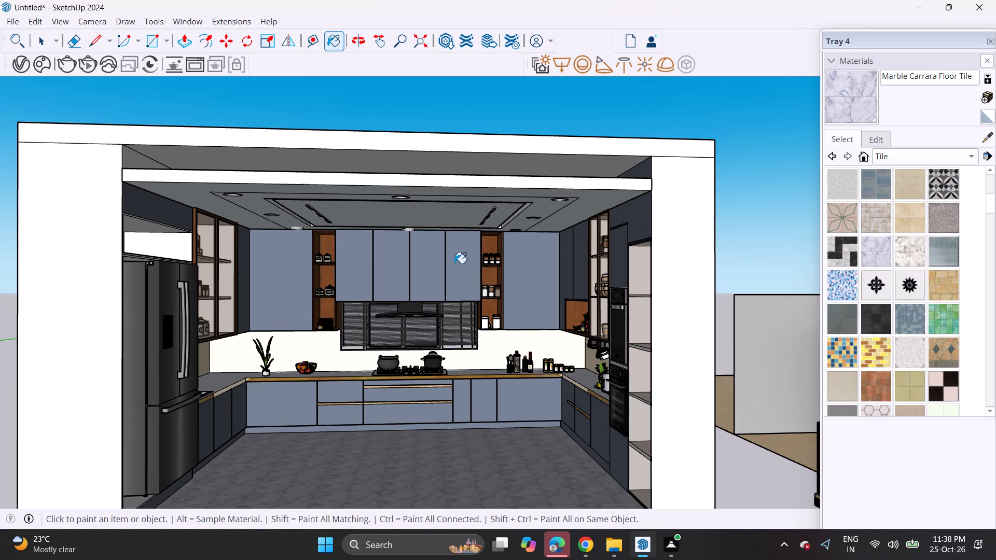
pyautogui.scroll(1, 600, 302)
pyautogui.scroll(-1, 594, 305)
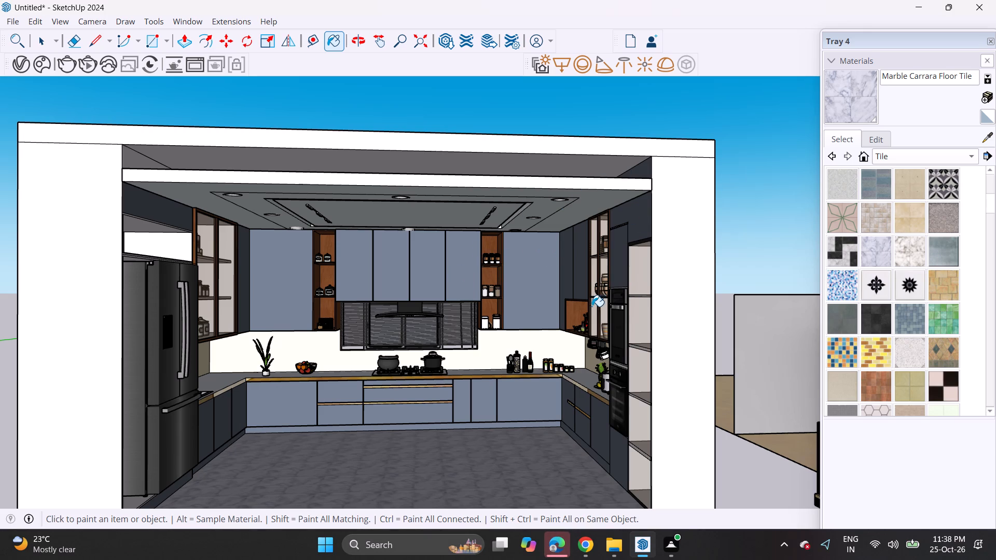
pyautogui.scroll(-4, 592, 306)
pyautogui.moveTo(666, 270); pyautogui.dragTo(464, 331, button='middle')
pyautogui.scroll(-5, 462, 302)
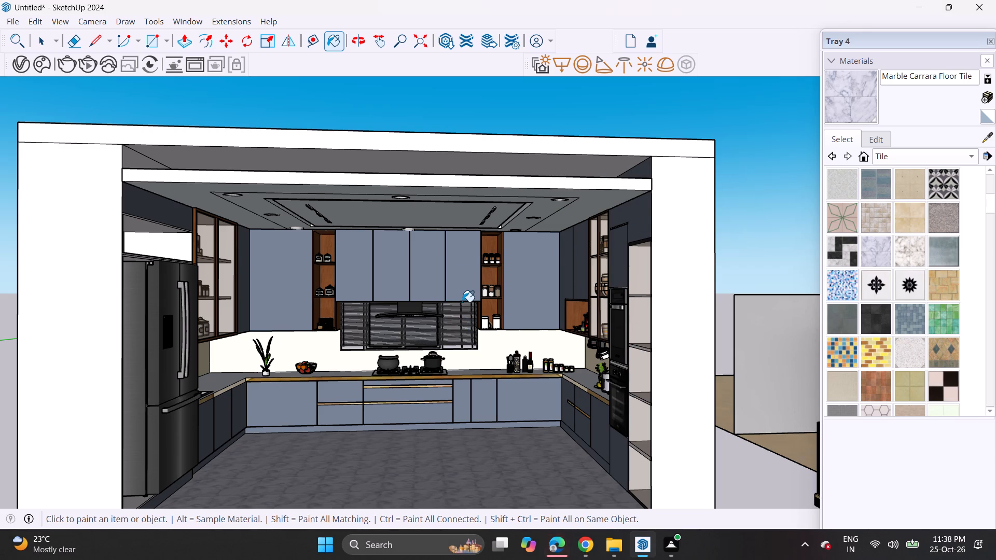
pyautogui.scroll(-2, 462, 302)
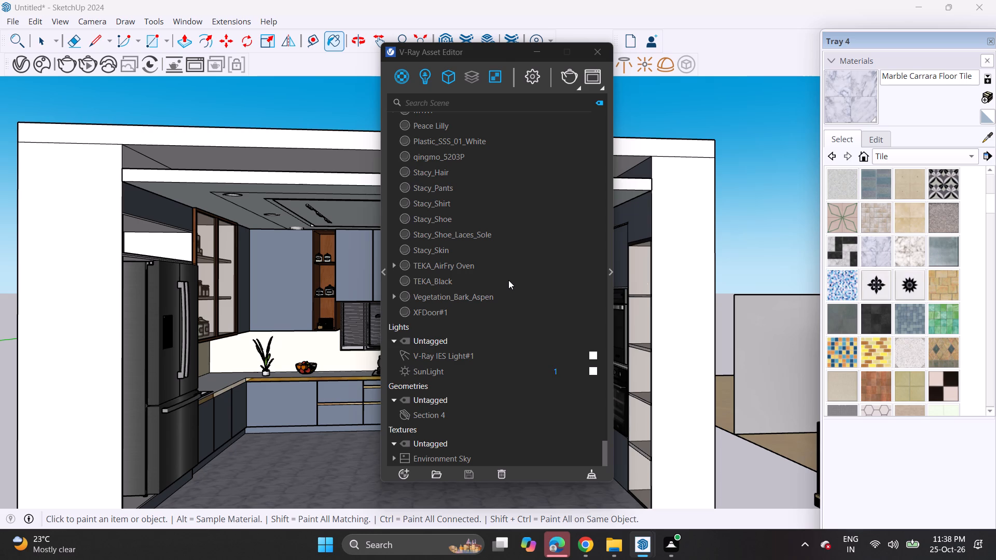
pyautogui.click(403, 472)
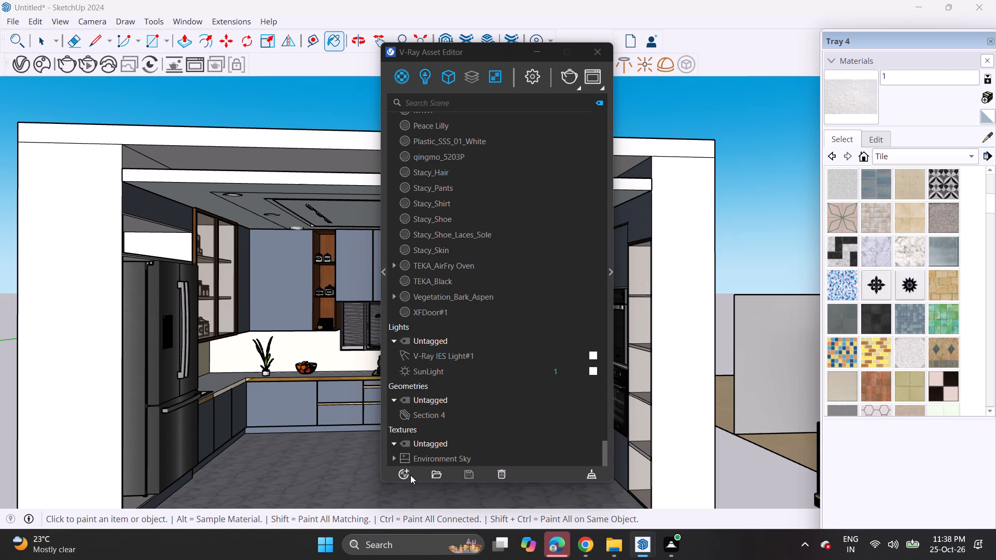
pyautogui.click(407, 474)
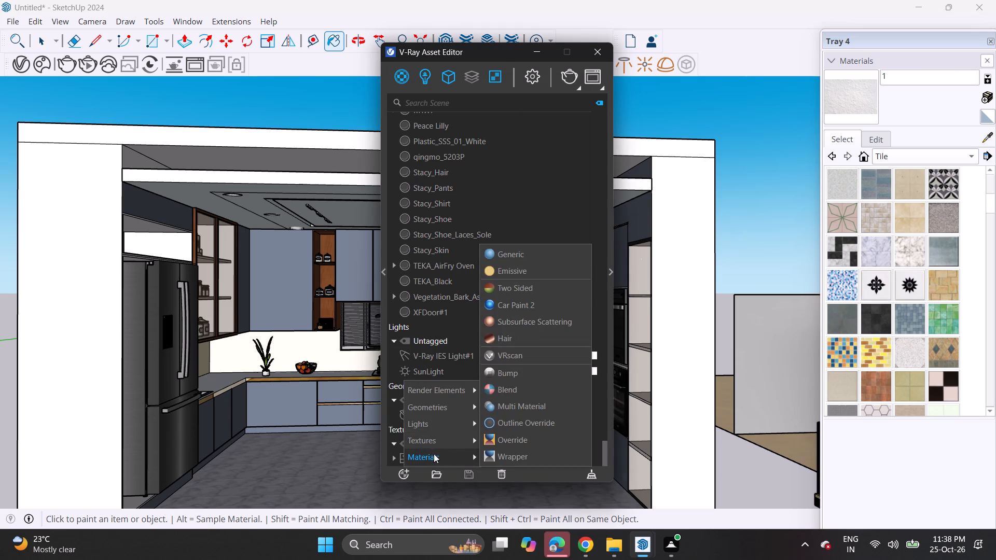
pyautogui.click(517, 250)
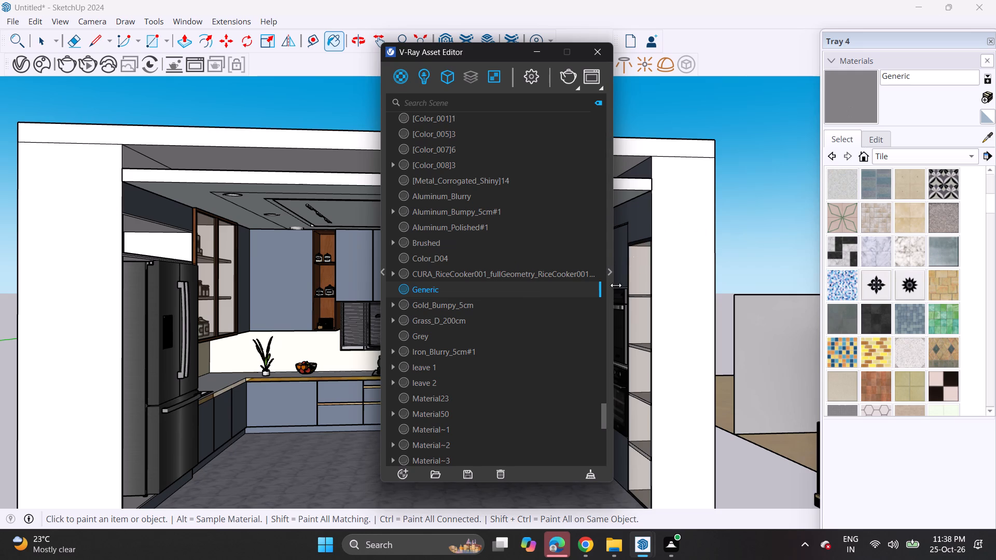
# Show the new Generic material's settings and set its diffuse colour to pure white (R 1, G 1, B 1).
pyautogui.click(612, 272)
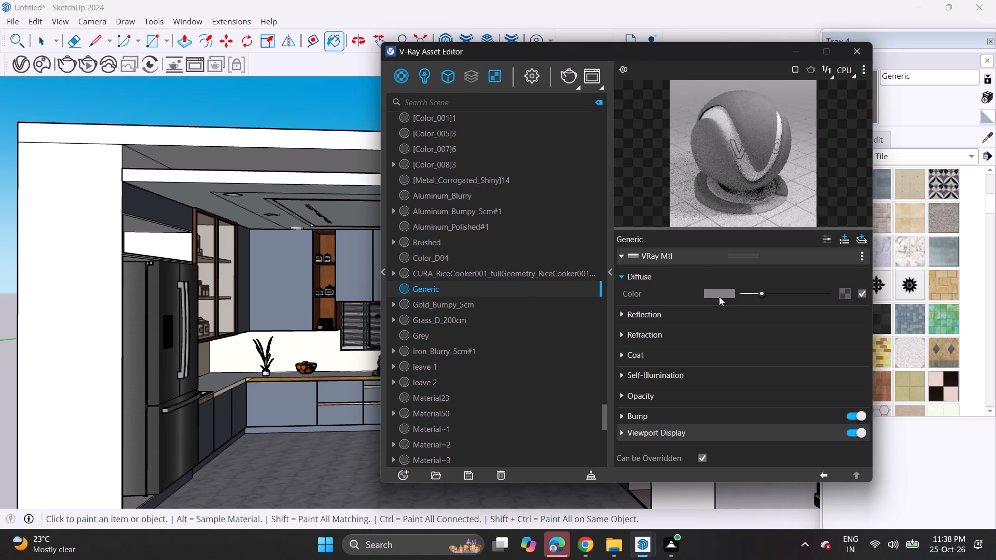
pyautogui.click(719, 292)
pyautogui.moveTo(321, 226); pyautogui.dragTo(247, 146)
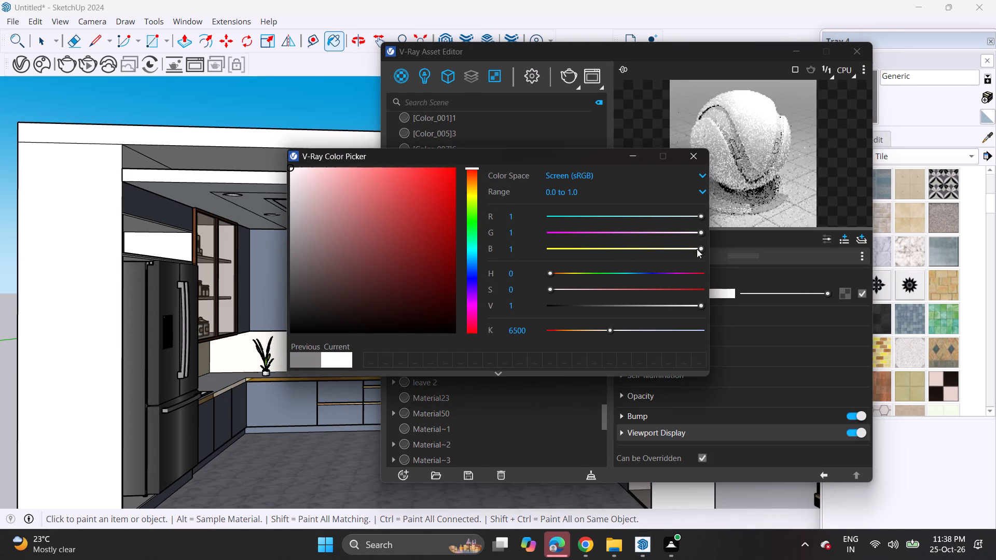
# Give the Generic material a light grey reflection colour and preview it with the Floor preview scene.
pyautogui.click(761, 311)
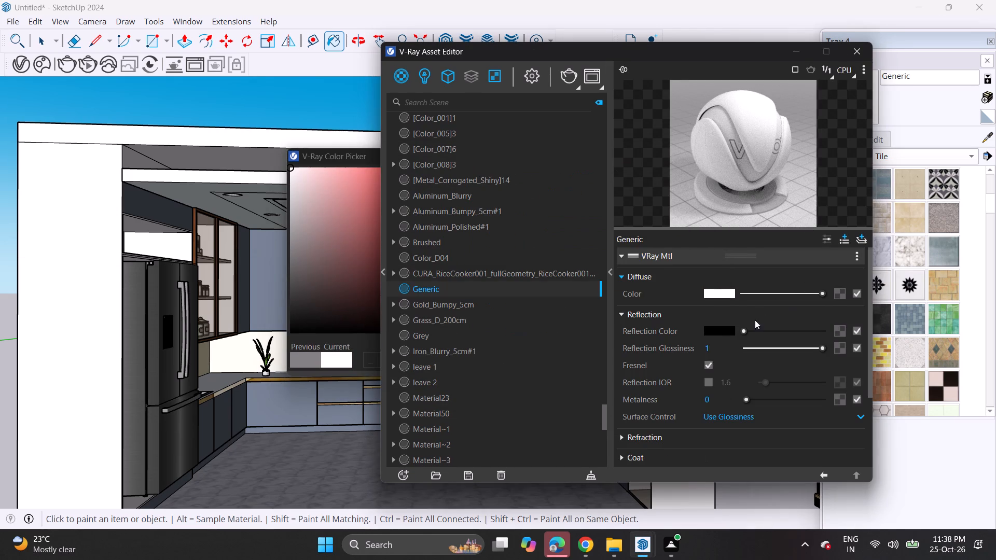
pyautogui.click(774, 329)
pyautogui.click(780, 329)
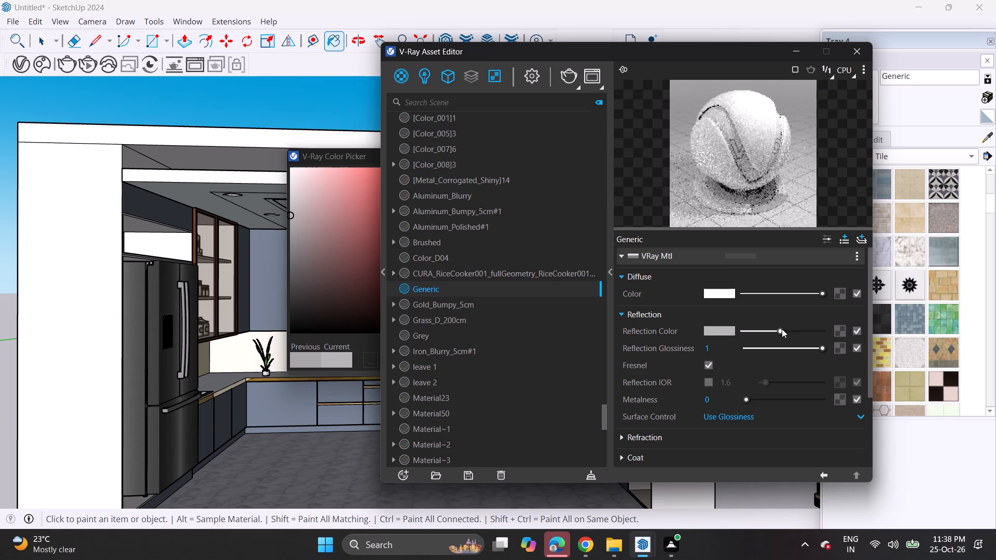
pyautogui.click(786, 329)
pyautogui.click(859, 70)
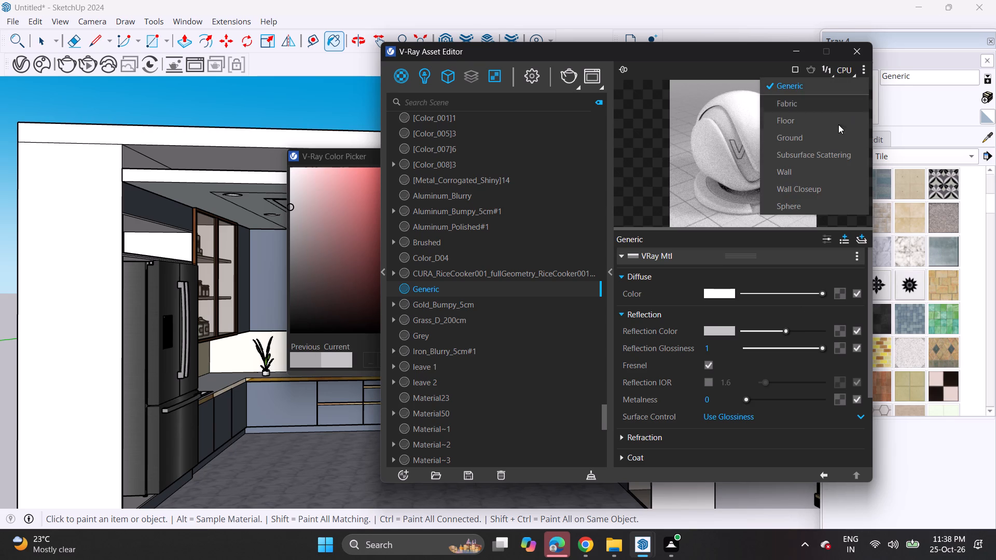
pyautogui.click(834, 128)
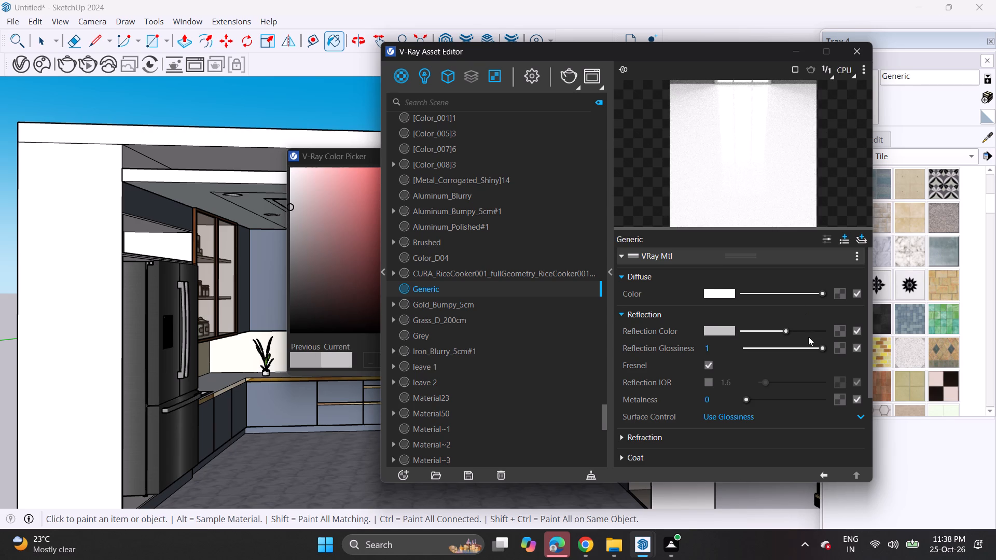
pyautogui.click(804, 329)
pyautogui.click(789, 331)
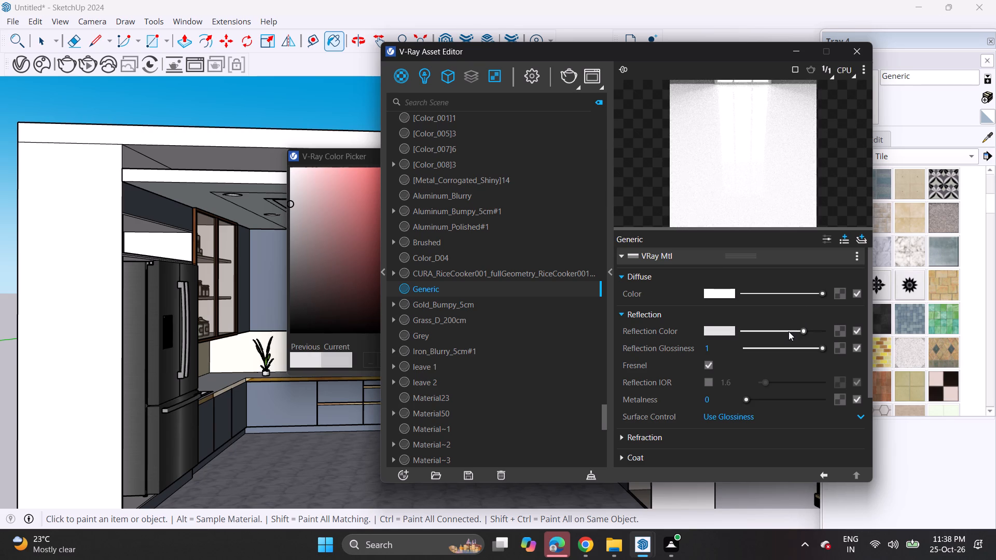
# Paint the kitchen floor with the Generic material and close the material editor and colour picker windows.
pyautogui.click(327, 460)
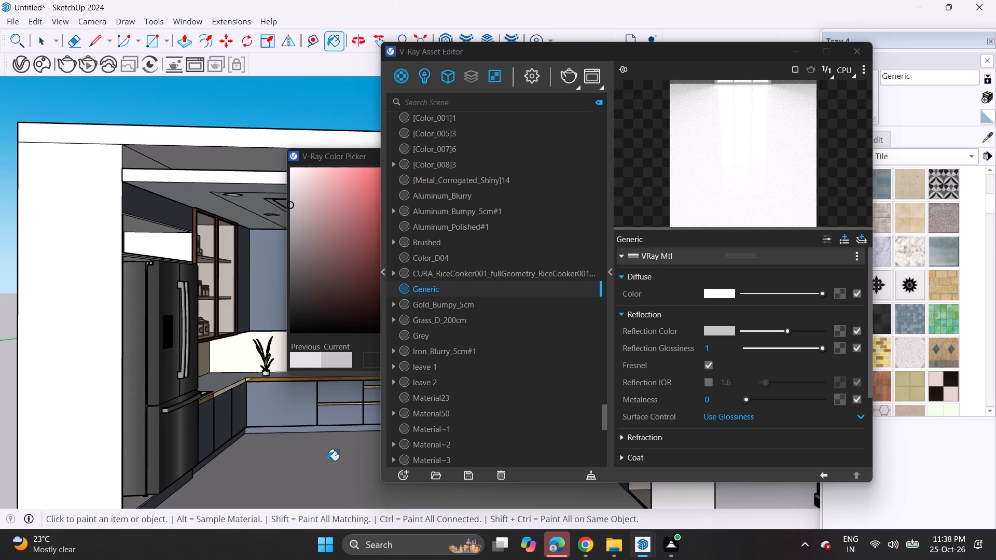
pyautogui.click(774, 42)
pyautogui.moveTo(766, 54); pyautogui.dragTo(606, 57)
pyautogui.click(865, 104)
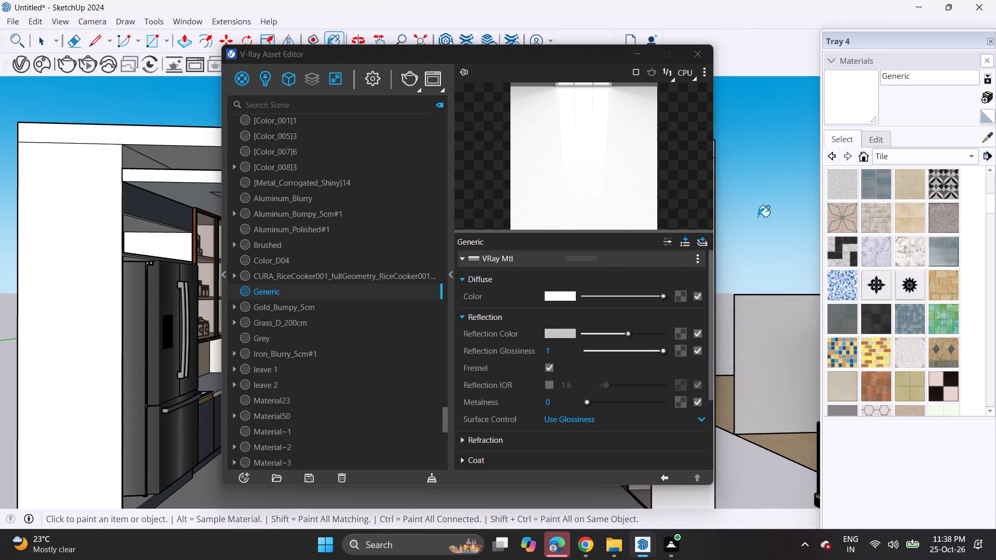
pyautogui.click(485, 505)
pyautogui.moveTo(420, 62); pyautogui.dragTo(668, 22)
pyautogui.click(267, 474)
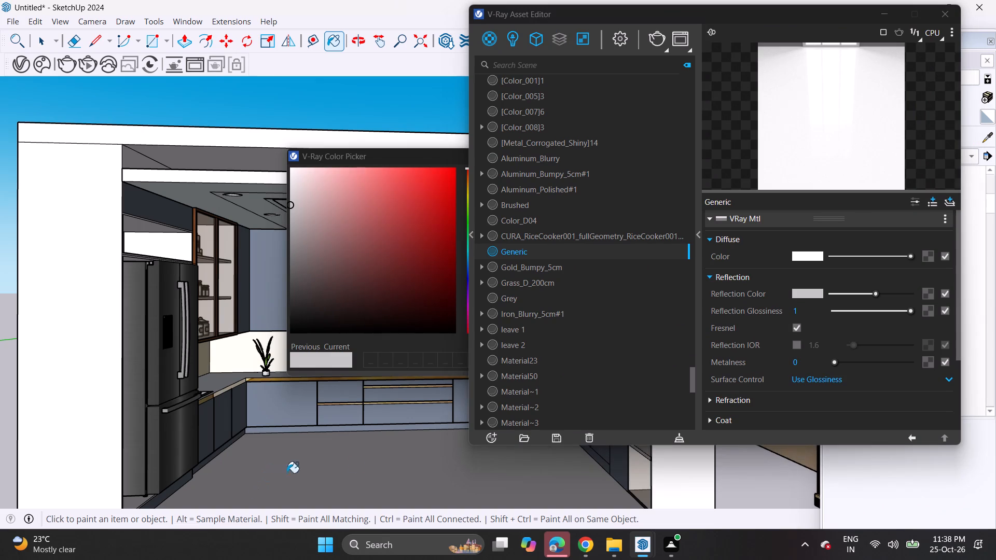
pyautogui.scroll(1, 366, 467)
pyautogui.moveTo(366, 467); pyautogui.dragTo(338, 495, button='middle')
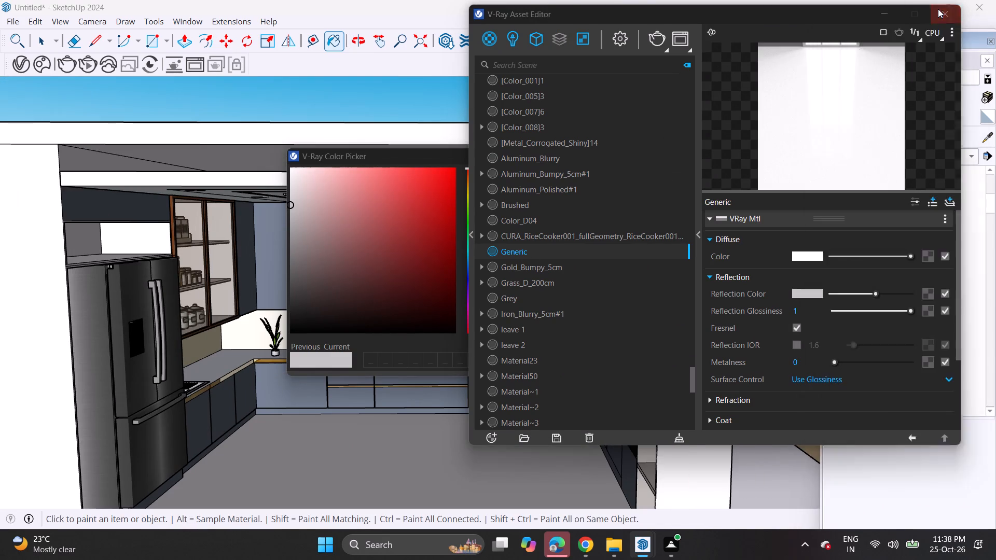
pyautogui.click(938, 9)
pyautogui.click(693, 159)
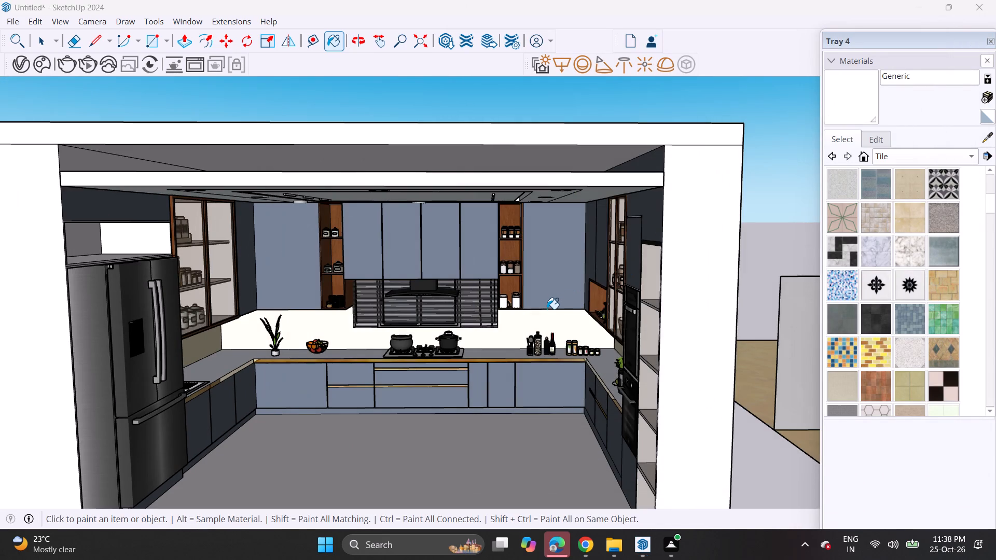
# Place a V-Ray spot light in the round ceiling downlight above the middle of the wall cabinets.
pyautogui.scroll(-1, 547, 309)
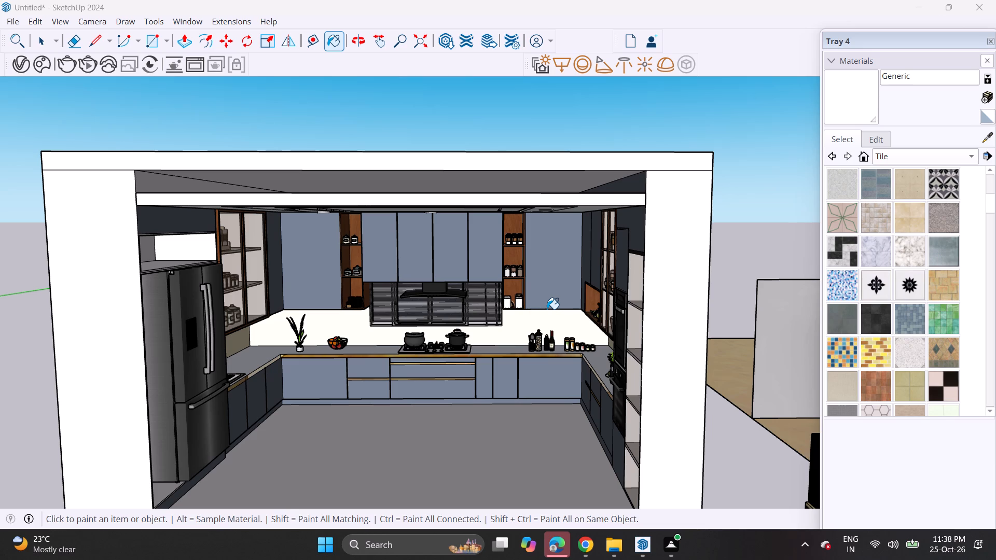
pyautogui.moveTo(349, 282); pyautogui.dragTo(376, 238, button='middle')
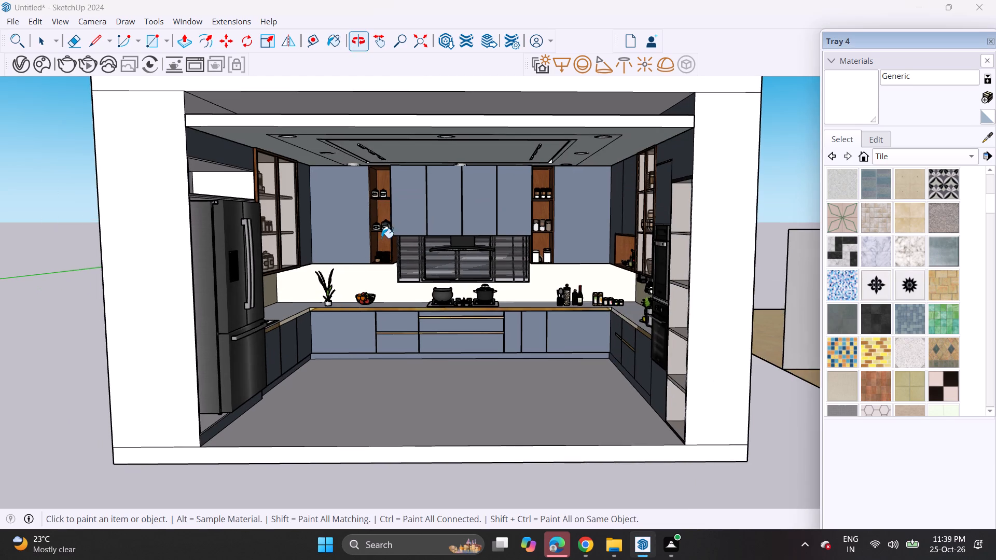
pyautogui.scroll(5, 473, 79)
pyautogui.click(602, 66)
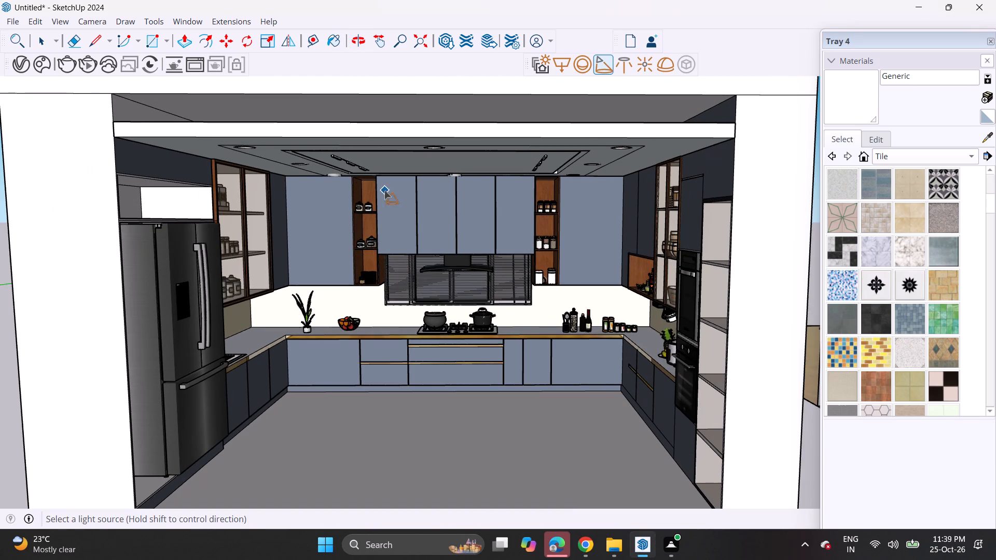
pyautogui.moveTo(384, 190); pyautogui.dragTo(407, 144, button='middle')
pyautogui.scroll(10, 432, 181)
pyautogui.scroll(5, 476, 197)
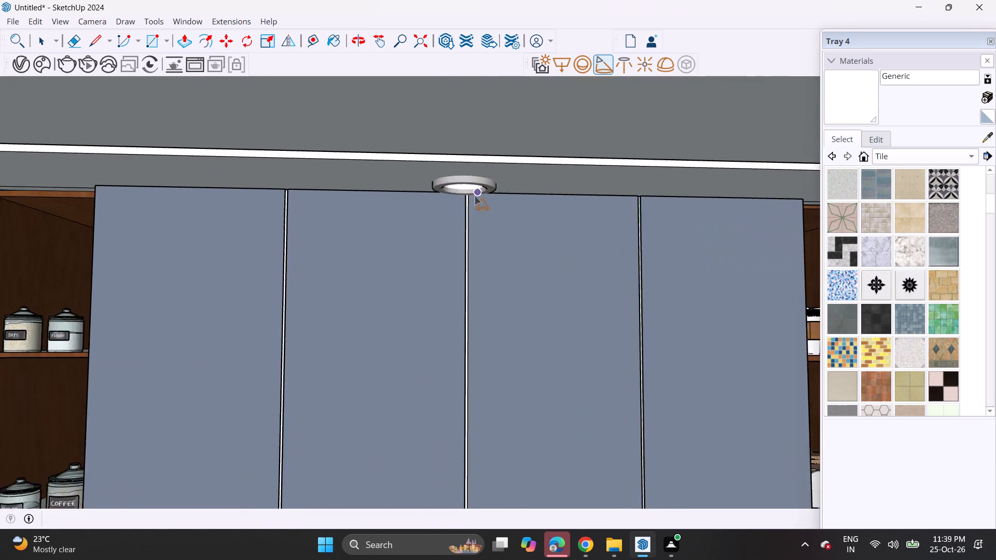
pyautogui.scroll(1, 475, 196)
pyautogui.moveTo(475, 196); pyautogui.dragTo(460, 136, button='middle')
pyautogui.scroll(6, 463, 164)
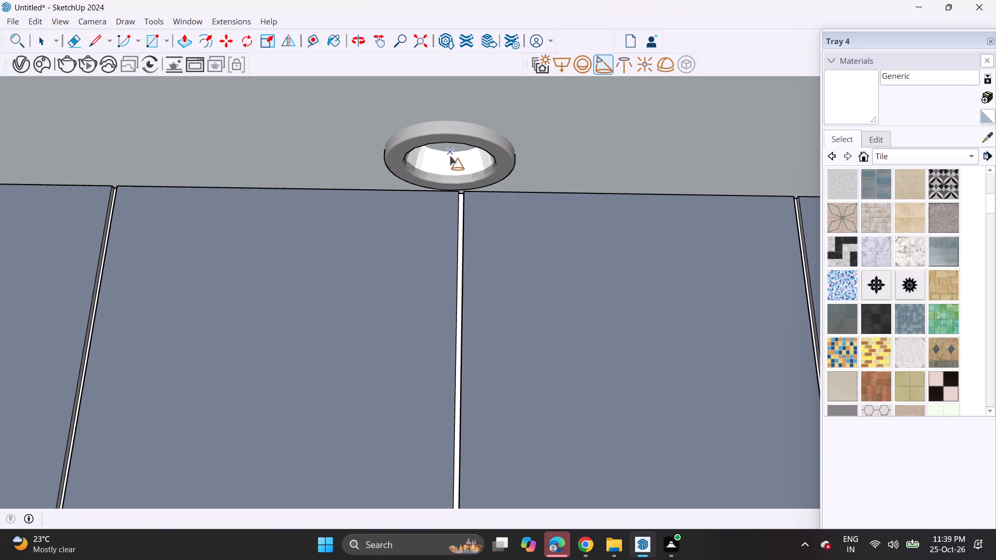
pyautogui.click(450, 156)
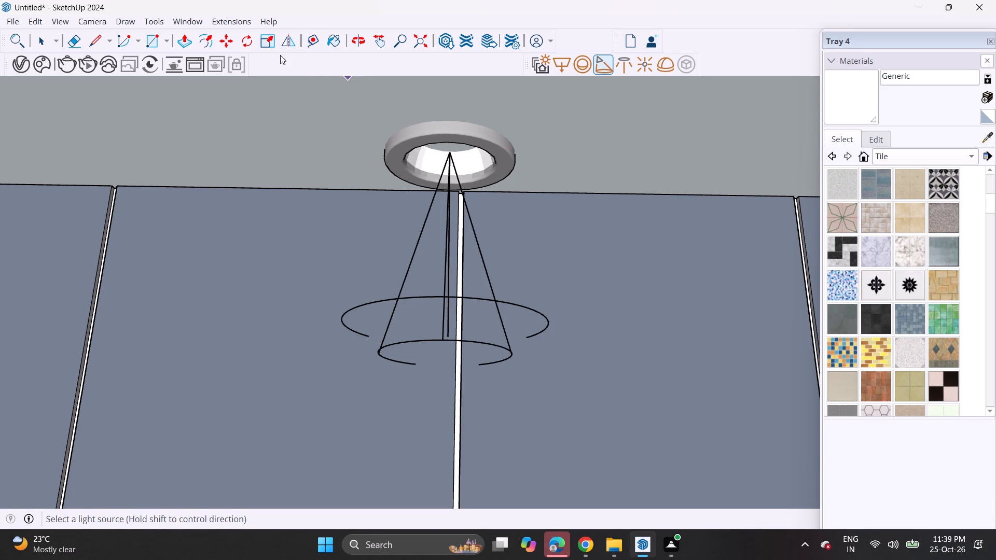
# Scale the spot light down uniformly so it is smaller than the downlight ring.
pyautogui.click(269, 37)
pyautogui.click(441, 306)
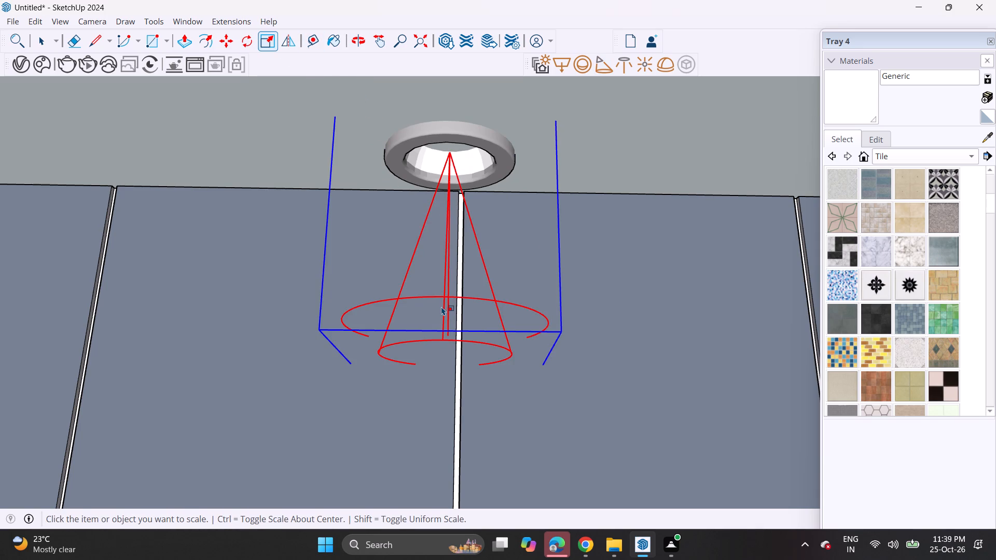
pyautogui.click(565, 329)
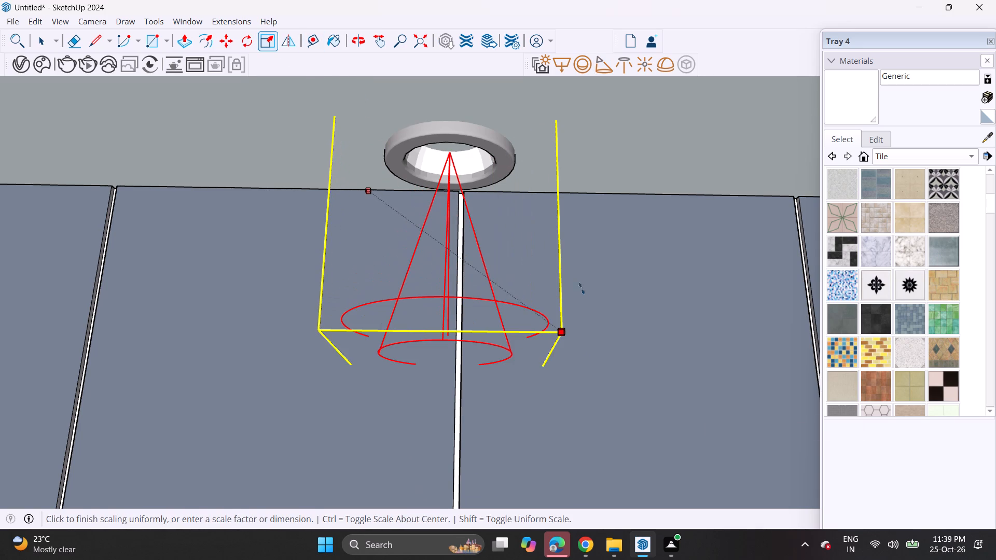
pyautogui.press('Escape')
pyautogui.click(357, 376)
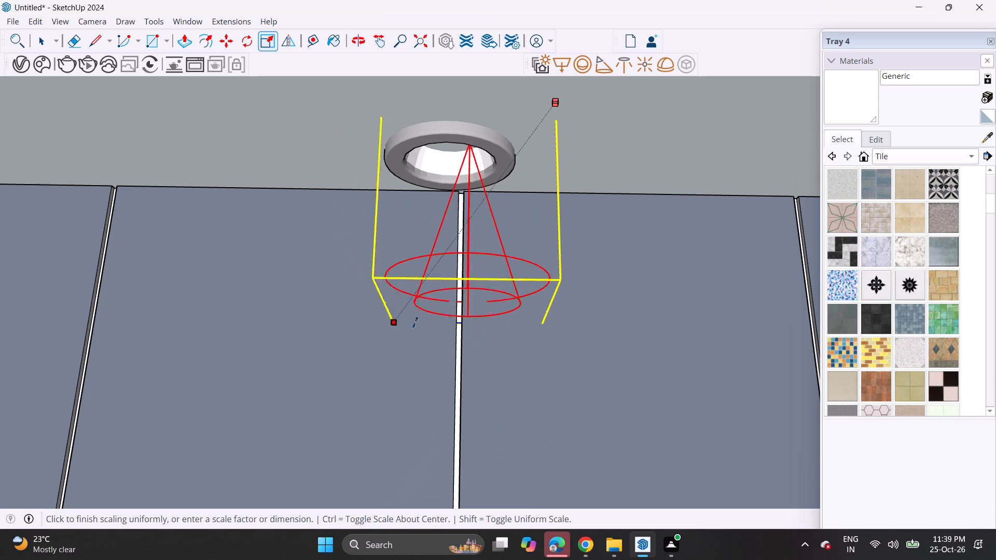
pyautogui.click(510, 212)
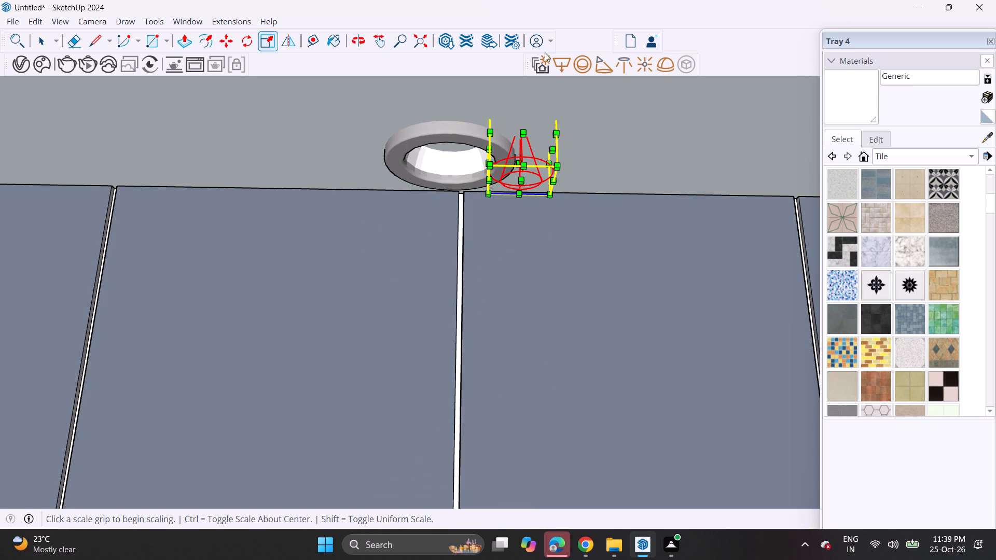
# Move the scaled spot light to the centre of the middle downlight.
pyautogui.click(228, 40)
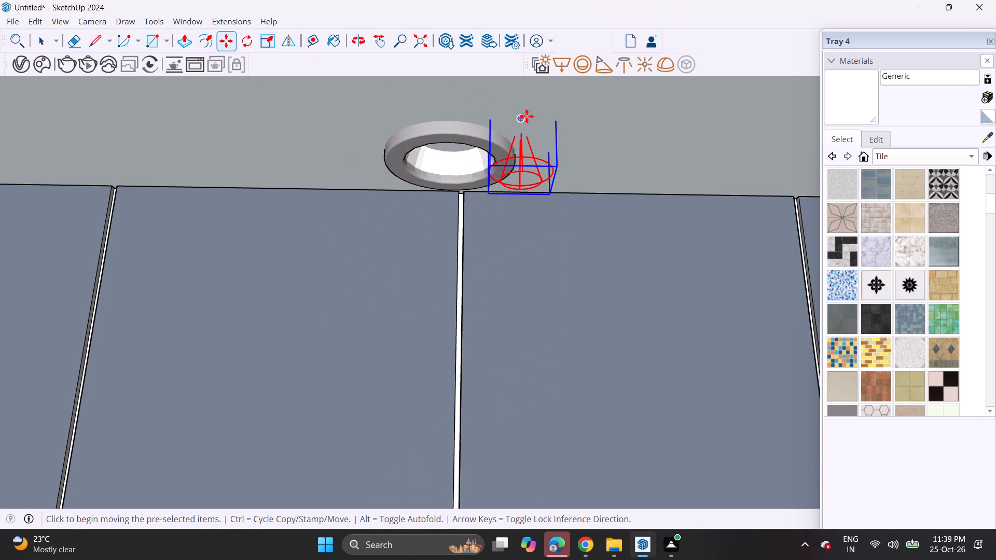
pyautogui.click(527, 119)
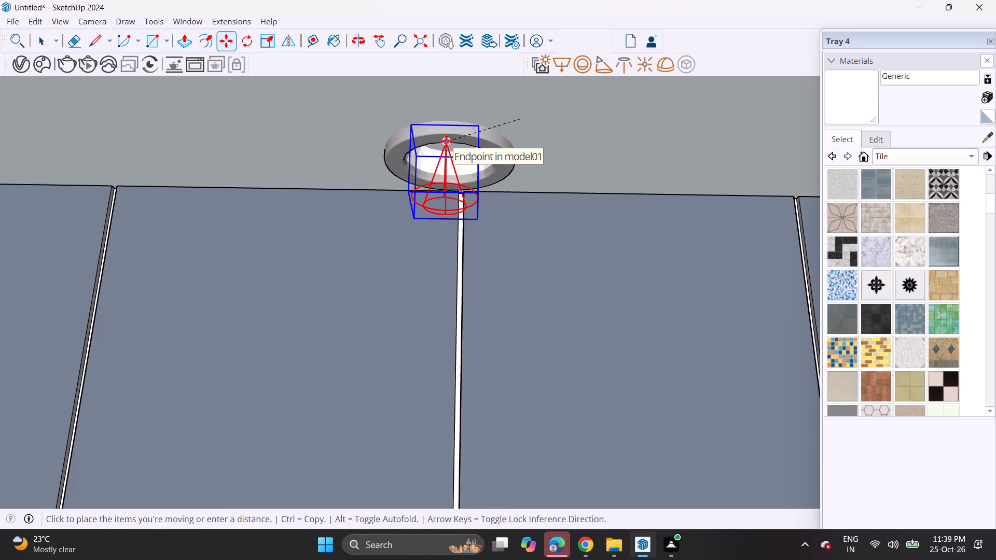
pyautogui.click(450, 148)
pyautogui.moveTo(476, 178); pyautogui.dragTo(476, 212, button='middle')
pyautogui.scroll(1, 476, 178)
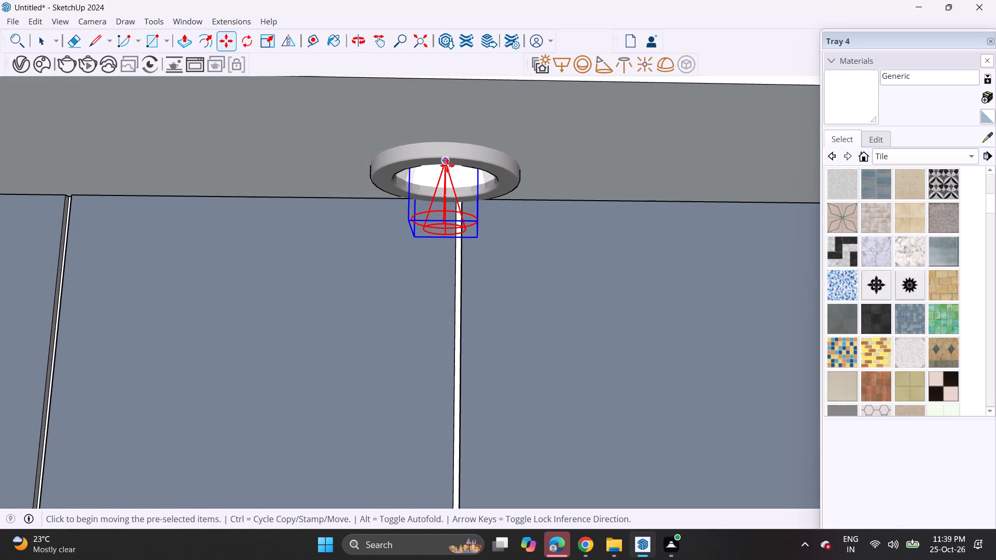
# Copy the spot light along the red axis to the downlight beyond the shelf with the takeaway cups.
pyautogui.click(447, 165)
pyautogui.moveTo(631, 130); pyautogui.dragTo(0, 193, button='middle')
pyautogui.keyDown('shift'); pyautogui.moveTo(553, 228); pyautogui.dragTo(341, 228, button='middle'); pyautogui.keyUp('shift')
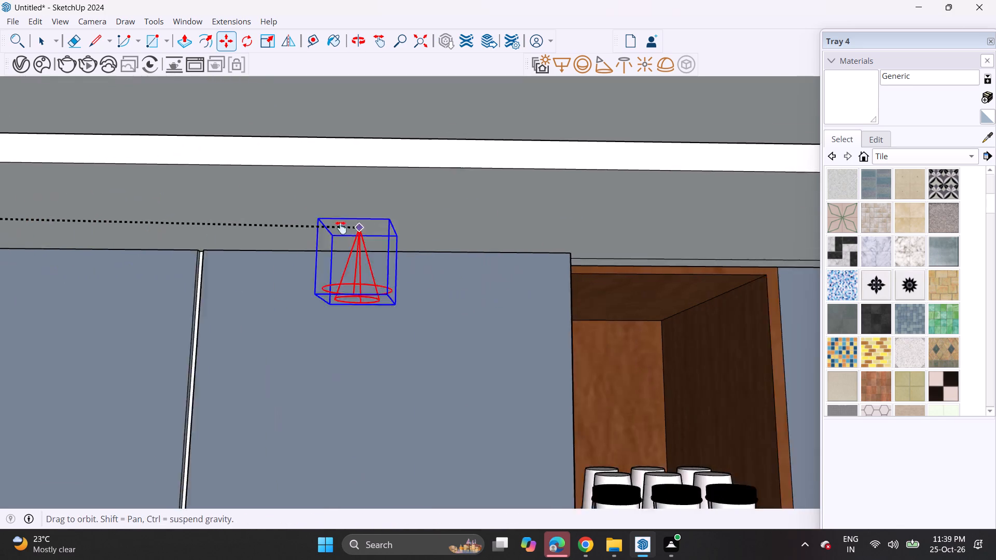
pyautogui.keyDown('shift'); pyautogui.moveTo(341, 228); pyautogui.dragTo(50, 184, button='middle'); pyautogui.keyUp('shift')
pyautogui.scroll(1, 80, 185)
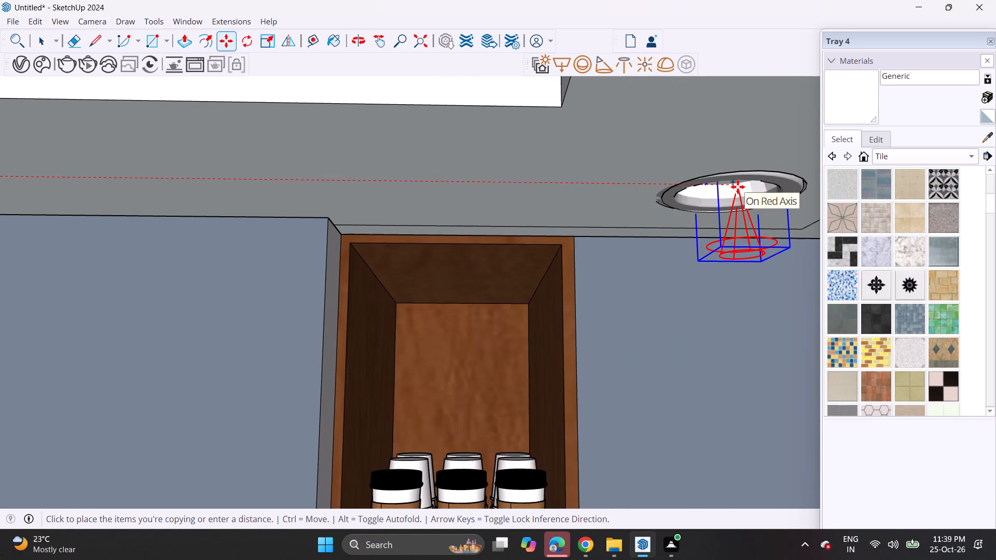
pyautogui.click(738, 187)
# Copy the spot light to the downlight beside the shelf with the oats and flour jars, then clear the selection.
pyautogui.click(742, 190)
pyautogui.keyDown('shift'); pyautogui.moveTo(411, 232); pyautogui.dragTo(432, 230, button='middle'); pyautogui.keyUp('shift')
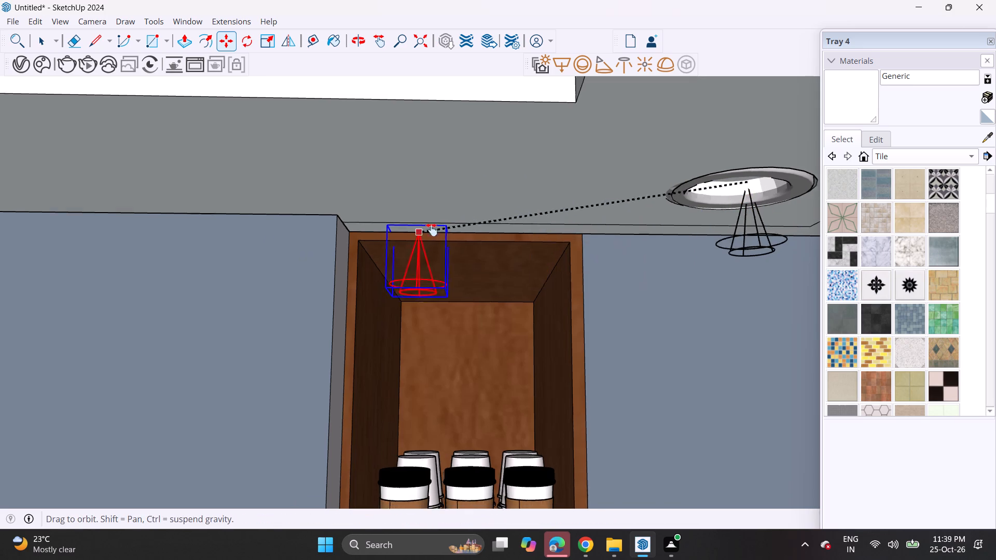
pyautogui.keyDown('shift'); pyautogui.moveTo(432, 230); pyautogui.dragTo(771, 176, button='middle'); pyautogui.keyUp('shift')
pyautogui.scroll(-6, 531, 161)
pyautogui.keyDown('shift'); pyautogui.moveTo(277, 186); pyautogui.dragTo(810, 185, button='middle'); pyautogui.keyUp('shift')
pyautogui.keyDown('shift'); pyautogui.moveTo(54, 206); pyautogui.dragTo(403, 274, button='middle'); pyautogui.keyUp('shift')
pyautogui.scroll(1, 387, 251)
pyautogui.click(338, 197)
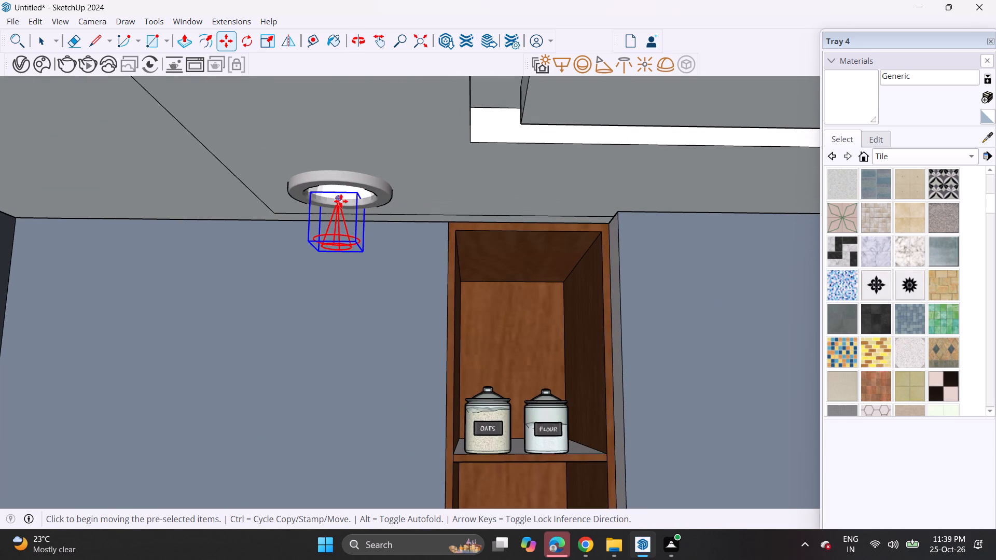
pyautogui.press('space')
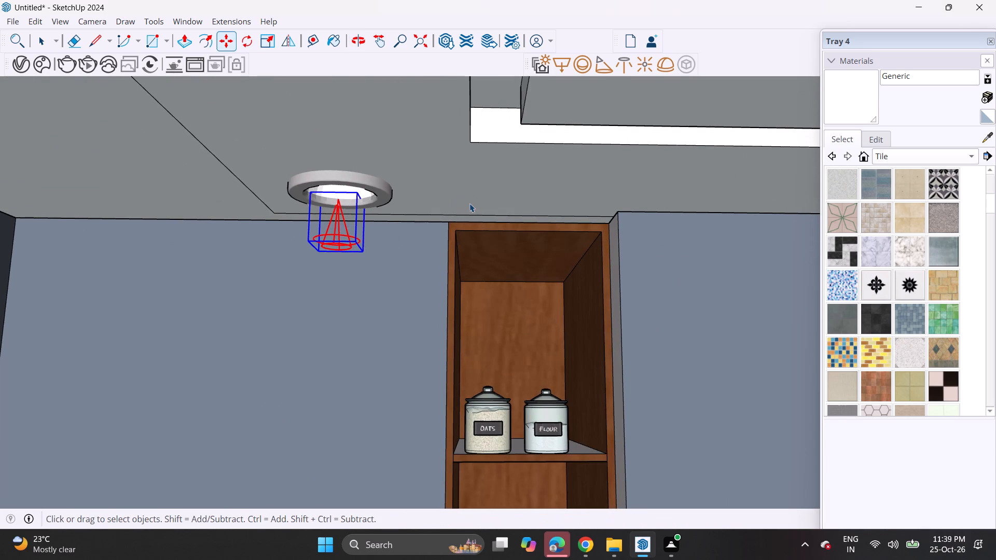
pyautogui.click(469, 203)
pyautogui.scroll(-5, 453, 208)
pyautogui.moveTo(507, 254); pyautogui.dragTo(339, 255, button='middle')
pyautogui.keyDown('shift'); pyautogui.scroll(1, 329, 256); pyautogui.keyUp('shift')
pyautogui.scroll(-7, 315, 261)
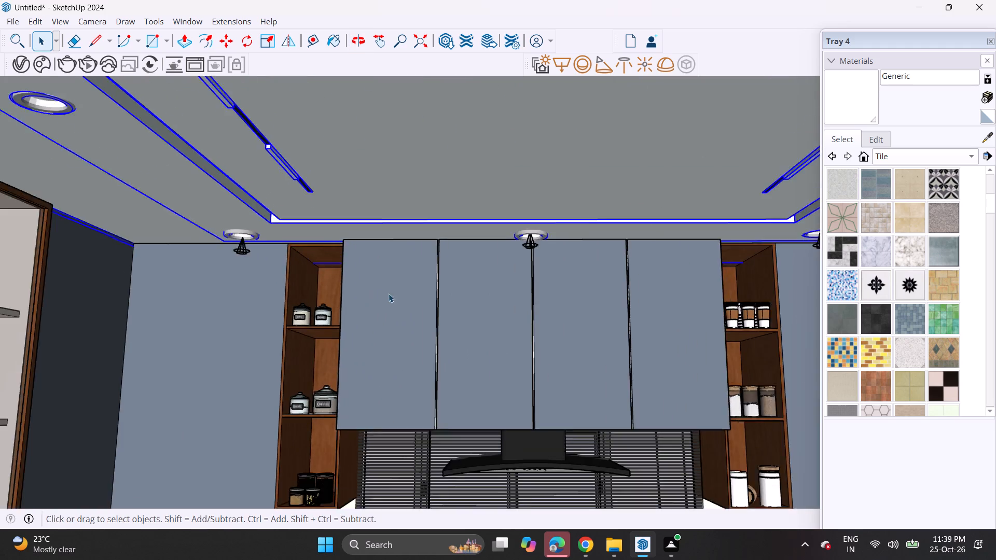
pyautogui.scroll(-9, 389, 293)
pyautogui.scroll(1, 448, 316)
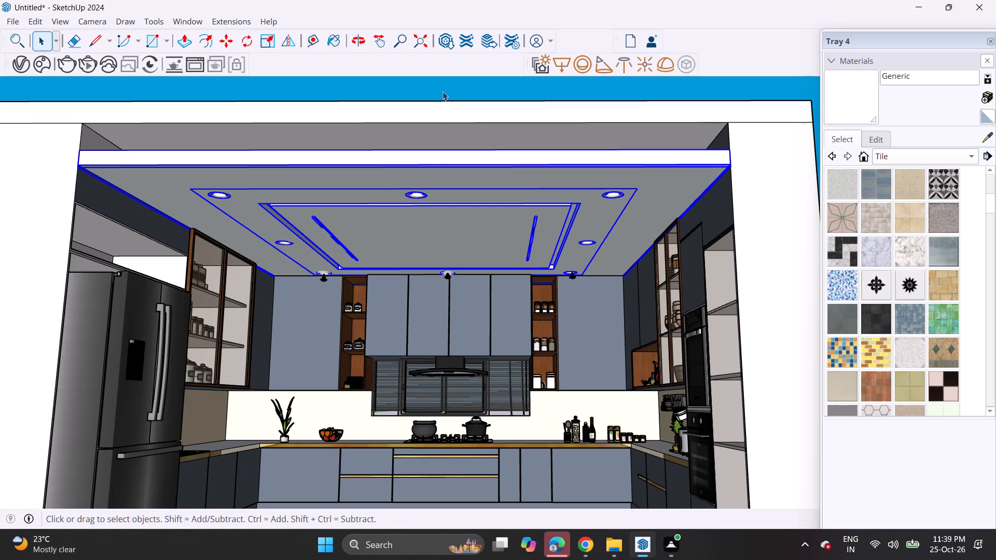
pyautogui.click(442, 91)
# Open the ceiling group for editing at the light track on the takeaway-cups side.
pyautogui.scroll(7, 551, 220)
pyautogui.scroll(-1, 521, 234)
pyautogui.scroll(17, 521, 232)
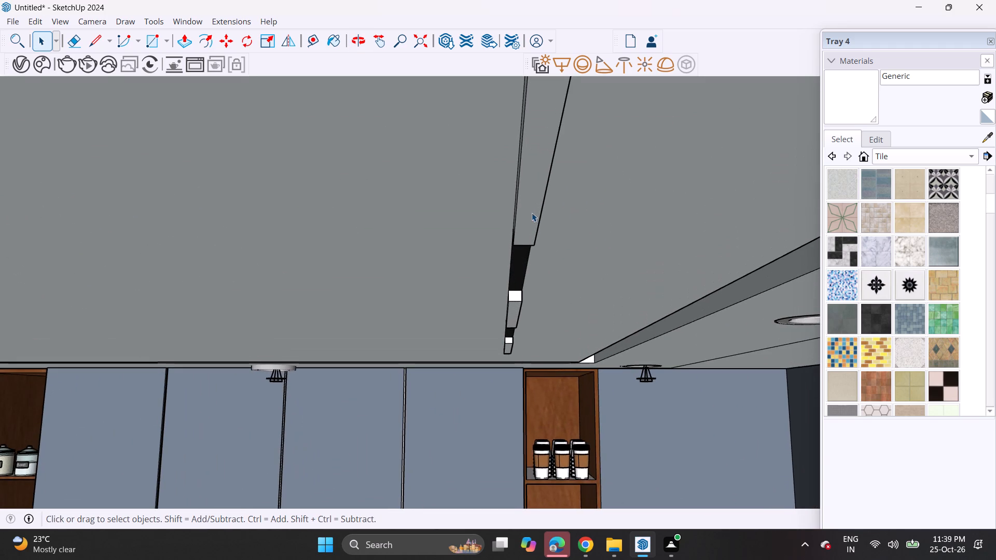
pyautogui.moveTo(532, 213); pyautogui.dragTo(525, 190, button='middle')
pyautogui.scroll(-2, 525, 190)
pyautogui.keyDown('shift'); pyautogui.moveTo(525, 190); pyautogui.dragTo(532, 270, button='middle'); pyautogui.keyUp('shift')
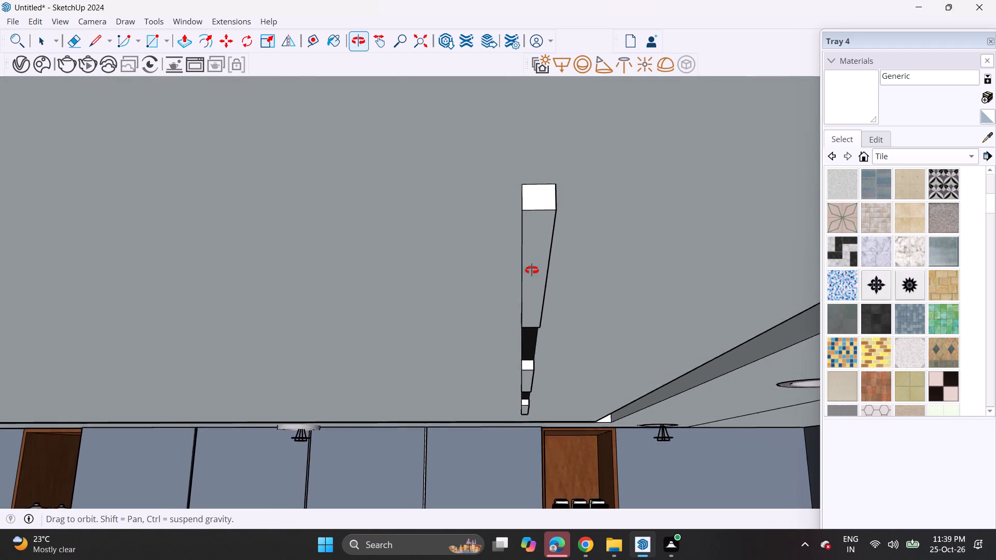
pyautogui.keyDown('shift'); pyautogui.moveTo(532, 270); pyautogui.dragTo(549, 172, button='middle'); pyautogui.keyUp('shift')
pyautogui.scroll(1, 546, 196)
pyautogui.moveTo(546, 197); pyautogui.dragTo(585, 250, button='middle')
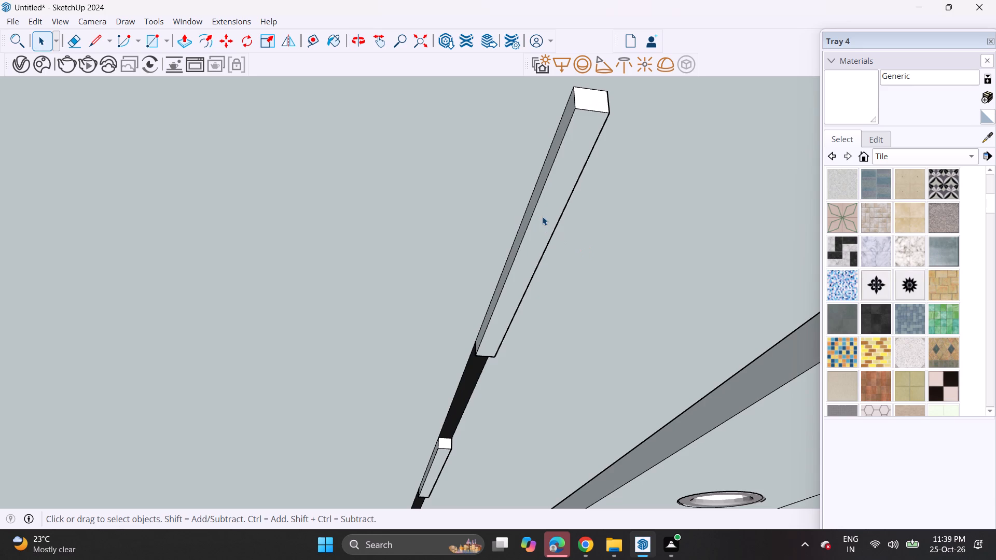
pyautogui.click(542, 216)
pyautogui.doubleClick(542, 225)
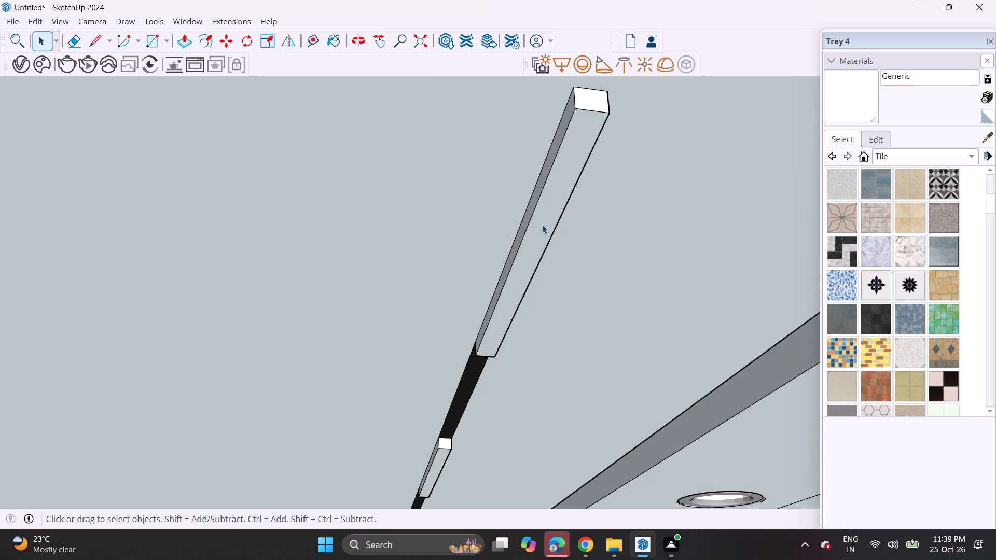
# Group the underside and long side faces of this track's bar farthest from the cooker wall and convert the group to a V-Ray mesh light.
pyautogui.scroll(4, 542, 225)
pyautogui.click(542, 225)
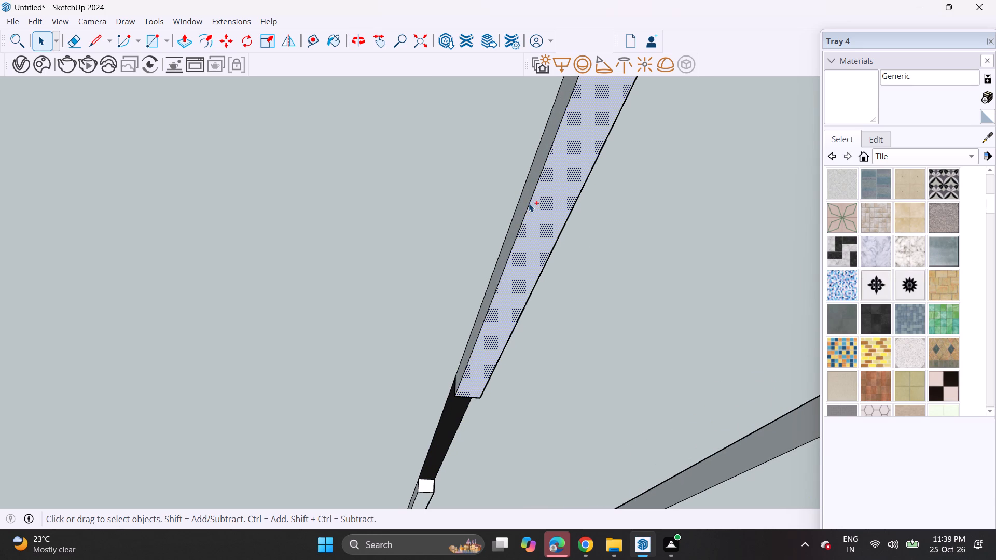
pyautogui.keyDown('ctrl'); pyautogui.click(528, 201); pyautogui.keyUp('ctrl')
pyautogui.keyDown('ctrl'); pyautogui.moveTo(577, 229); pyautogui.dragTo(481, 209, button='middle'); pyautogui.keyUp('ctrl')
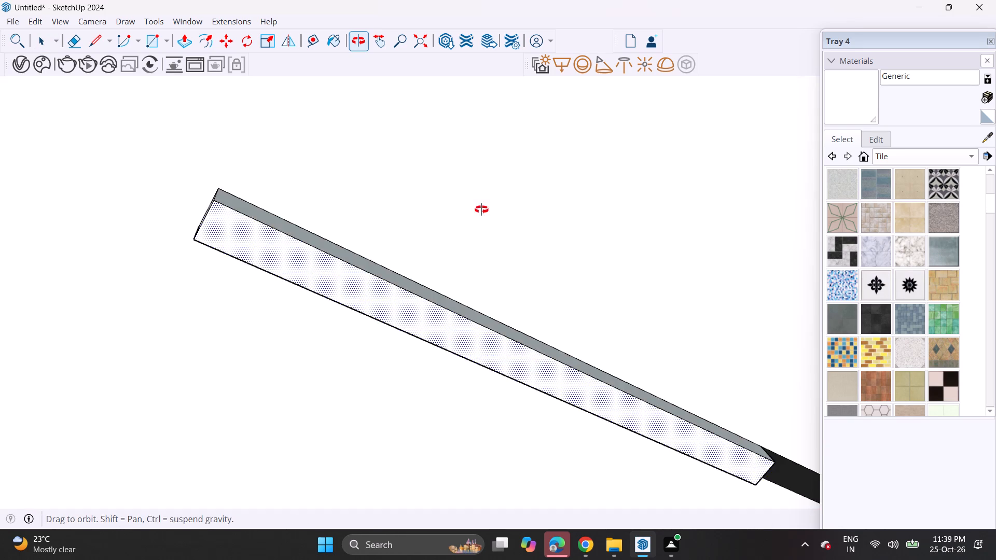
pyautogui.keyDown('ctrl'); pyautogui.moveTo(481, 209); pyautogui.dragTo(474, 239, button='middle'); pyautogui.keyUp('ctrl')
pyautogui.keyDown('ctrl'); pyautogui.click(453, 321); pyautogui.keyUp('ctrl')
pyautogui.keyDown('ctrl'); pyautogui.rightClick(454, 328); pyautogui.keyUp('ctrl')
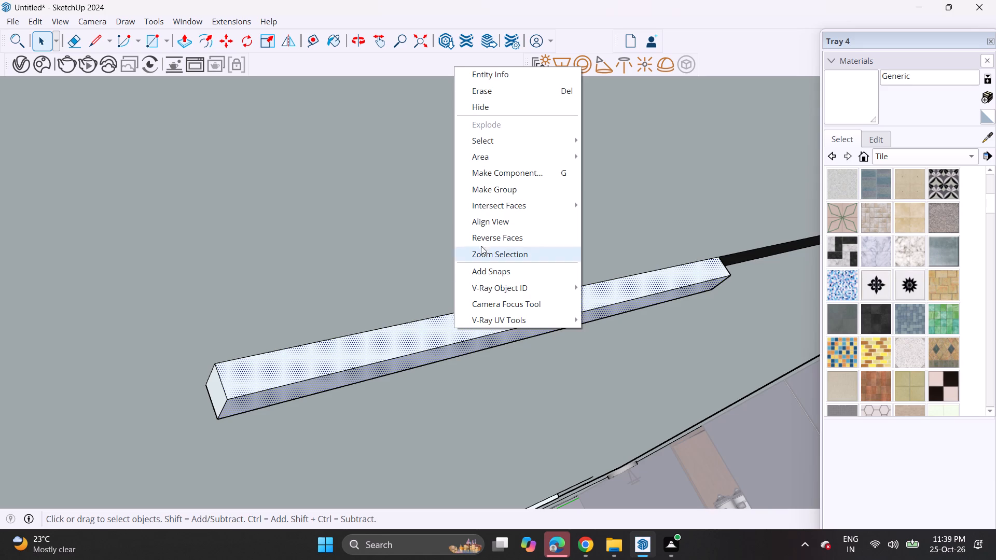
pyautogui.click(486, 191)
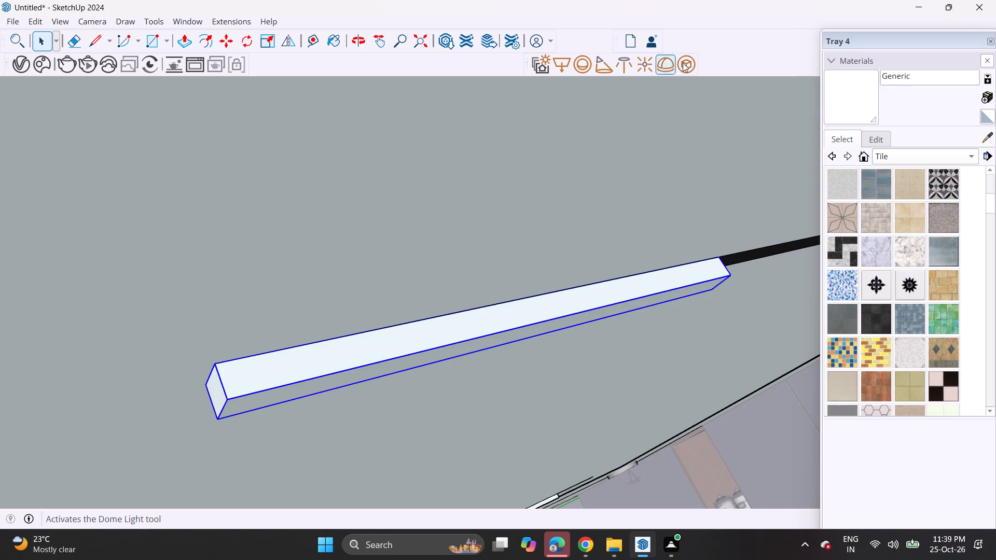
pyautogui.click(683, 62)
# Group the underside and long side faces of the same track's middle bar and convert the group to a V-Ray mesh light.
pyautogui.scroll(-1, 444, 304)
pyautogui.moveTo(444, 304); pyautogui.dragTo(676, 204, button='middle')
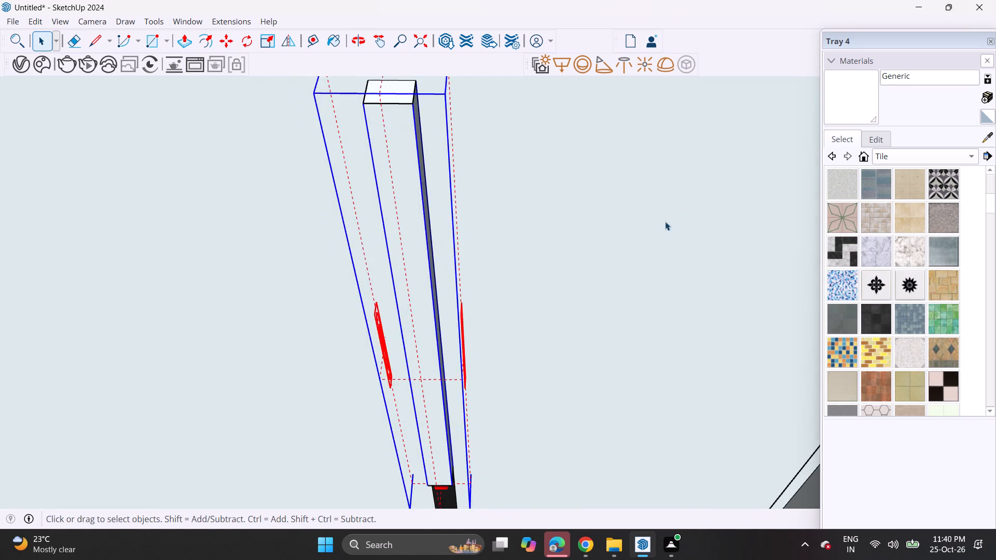
pyautogui.scroll(-1, 628, 245)
pyautogui.scroll(-4, 466, 396)
pyautogui.scroll(1, 412, 451)
pyautogui.keyDown('shift'); pyautogui.moveTo(416, 443); pyautogui.dragTo(492, 267, button='middle'); pyautogui.keyUp('shift')
pyautogui.keyDown('shift'); pyautogui.moveTo(501, 441); pyautogui.dragTo(514, 267, button='middle'); pyautogui.keyUp('shift')
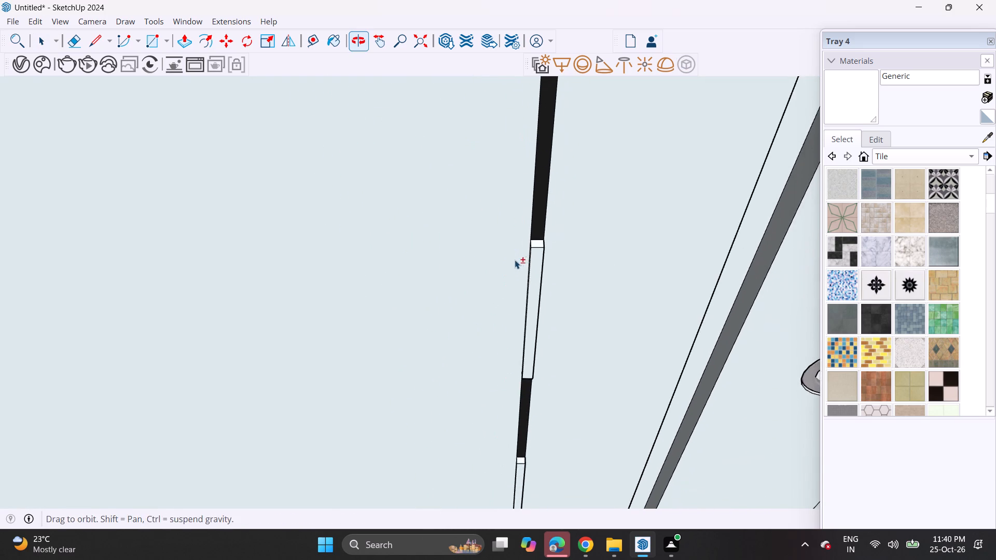
pyautogui.scroll(11, 534, 311)
pyautogui.click(534, 308)
pyautogui.moveTo(505, 306); pyautogui.dragTo(593, 348, button='middle')
pyautogui.keyDown('ctrl'); pyautogui.click(569, 248); pyautogui.keyUp('ctrl')
pyautogui.keyDown('ctrl'); pyautogui.moveTo(626, 284); pyautogui.dragTo(504, 325, button='middle'); pyautogui.keyUp('ctrl')
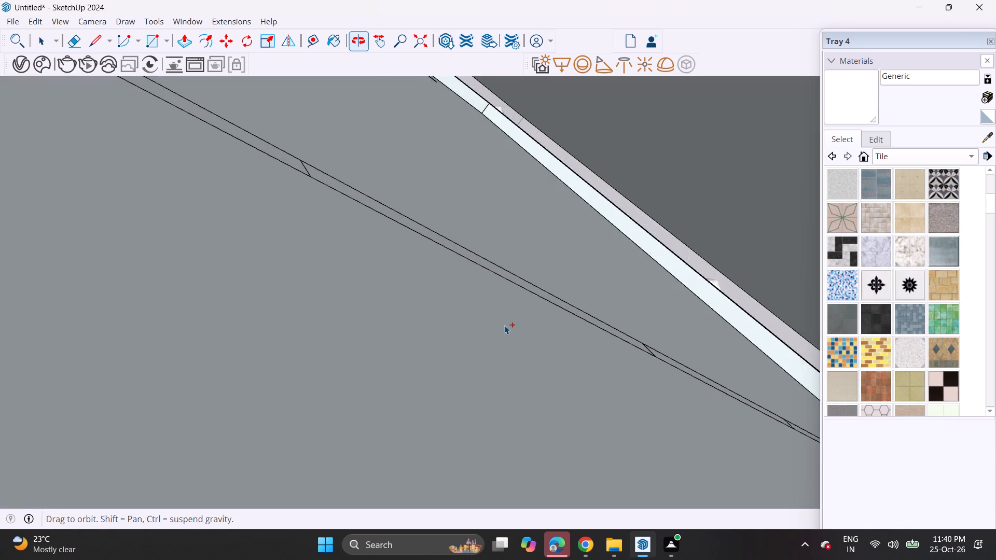
pyautogui.keyDown('ctrl'); pyautogui.moveTo(530, 296); pyautogui.dragTo(544, 261, button='middle'); pyautogui.keyUp('ctrl')
pyautogui.keyDown('ctrl'); pyautogui.click(465, 291); pyautogui.keyUp('ctrl')
pyautogui.rightClick(465, 291)
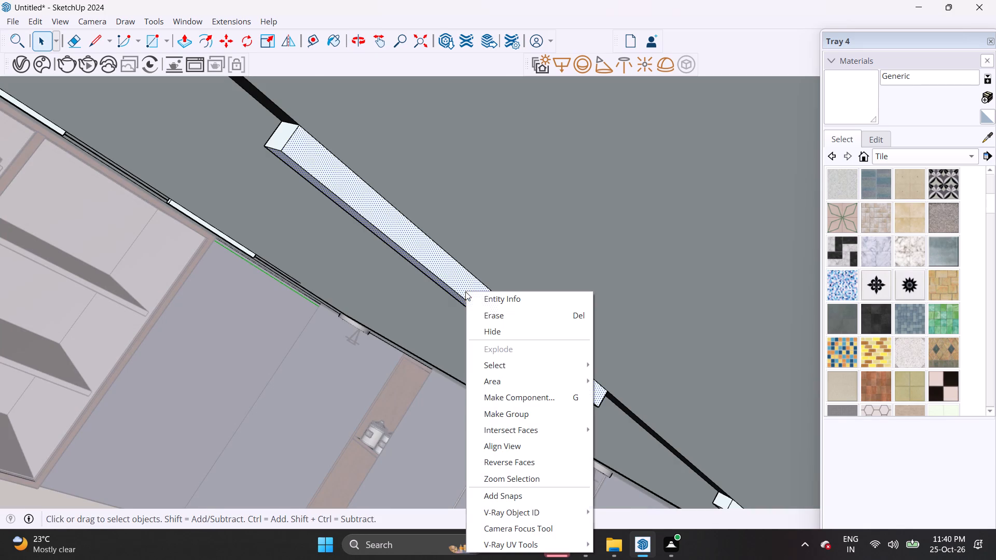
pyautogui.click(501, 411)
pyautogui.click(679, 63)
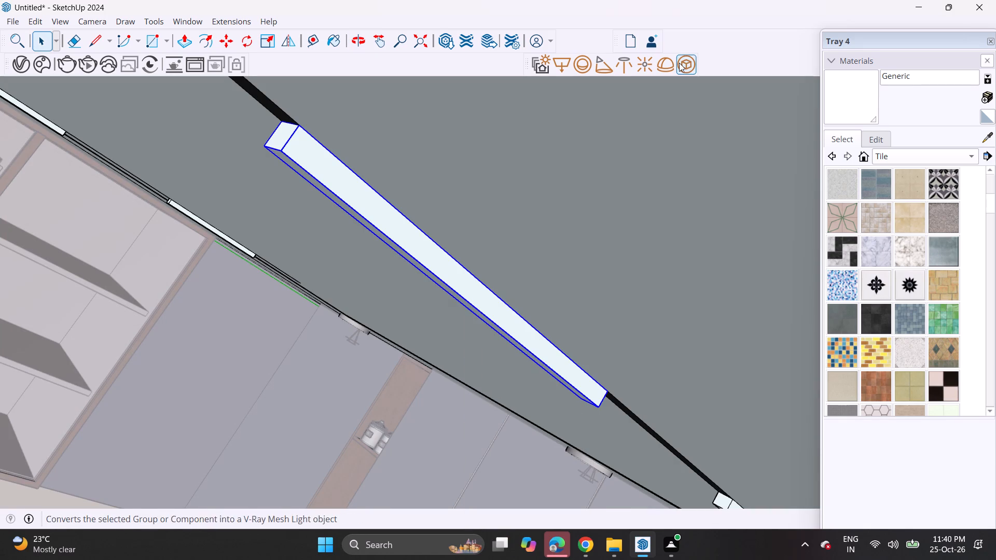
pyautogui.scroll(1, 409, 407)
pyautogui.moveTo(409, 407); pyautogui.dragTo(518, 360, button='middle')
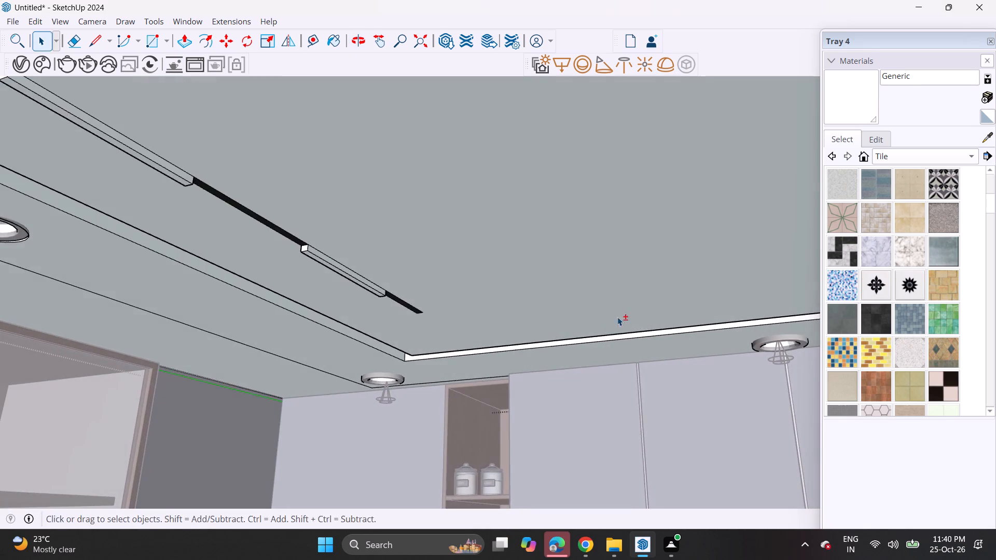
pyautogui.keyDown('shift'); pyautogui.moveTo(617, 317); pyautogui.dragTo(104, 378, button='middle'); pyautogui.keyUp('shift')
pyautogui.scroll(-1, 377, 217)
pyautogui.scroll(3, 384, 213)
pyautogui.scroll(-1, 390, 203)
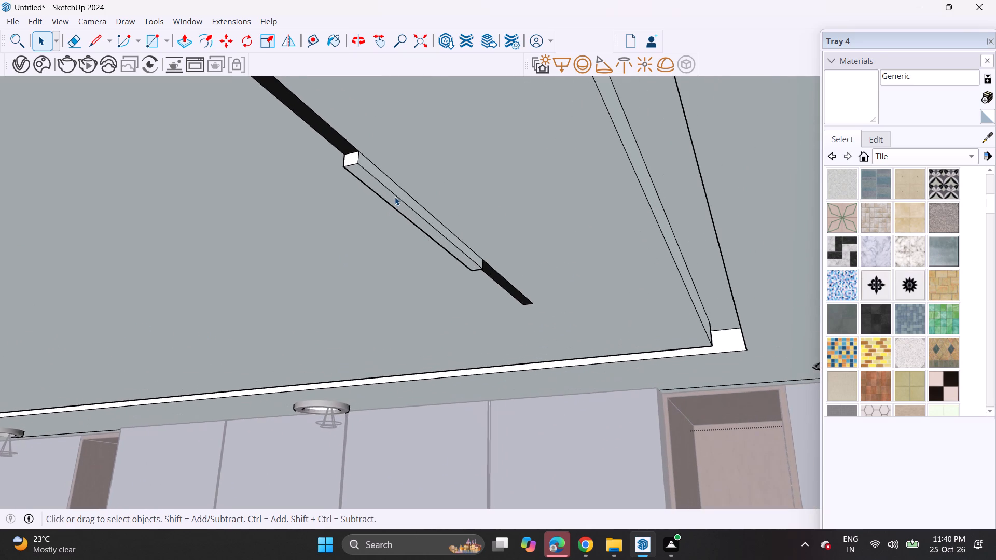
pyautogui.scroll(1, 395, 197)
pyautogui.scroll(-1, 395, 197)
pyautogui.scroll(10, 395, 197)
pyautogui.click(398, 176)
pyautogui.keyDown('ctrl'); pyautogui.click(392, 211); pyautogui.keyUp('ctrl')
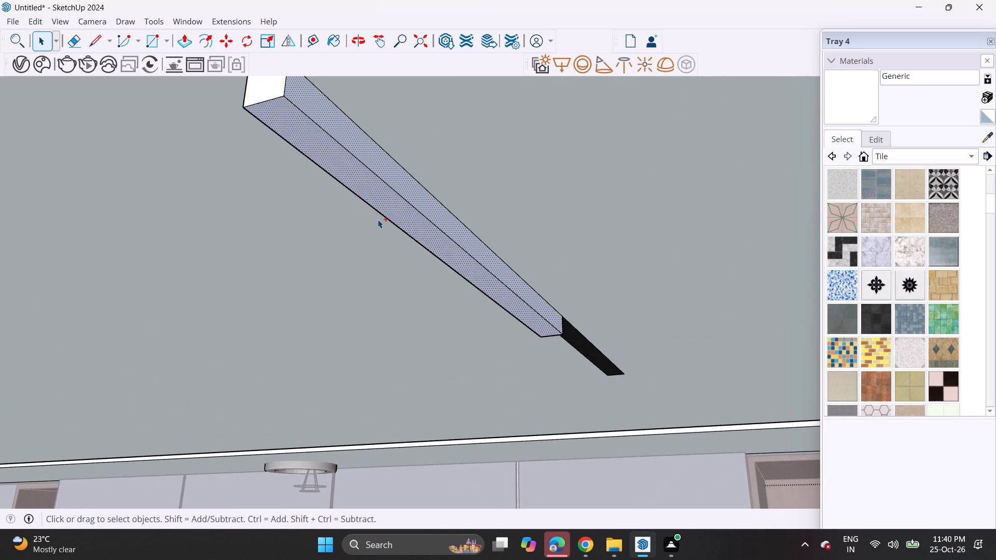
# Group the end, underside and long side faces of the bar nearest the cooker wall and convert the group to a V-Ray mesh light.
pyautogui.keyDown('ctrl'); pyautogui.scroll(1, 359, 198); pyautogui.keyUp('ctrl')
pyautogui.keyDown('ctrl'); pyautogui.moveTo(363, 195); pyautogui.dragTo(453, 280, button='middle'); pyautogui.keyUp('ctrl')
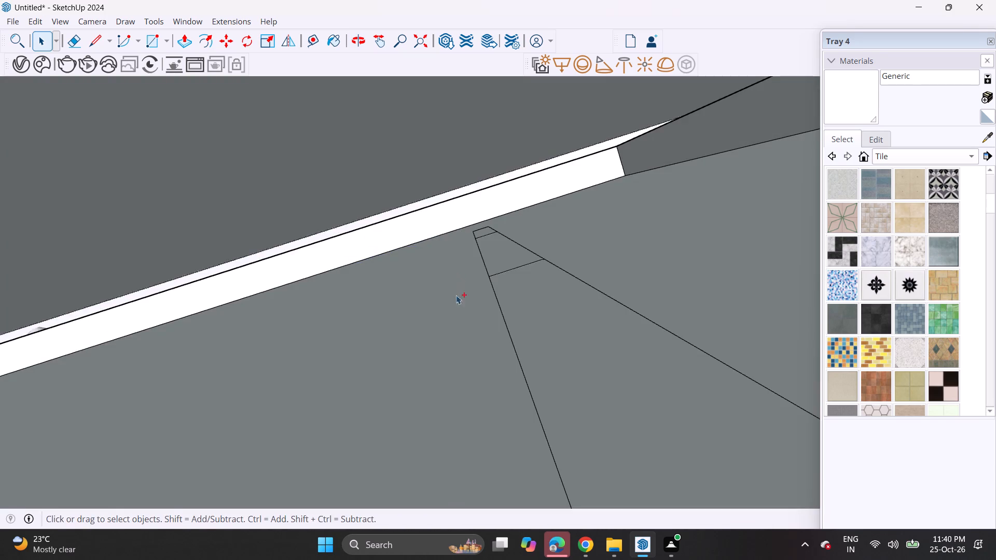
pyautogui.keyDown('ctrl'); pyautogui.moveTo(452, 314); pyautogui.dragTo(445, 266, button='middle'); pyautogui.keyUp('ctrl')
pyautogui.moveTo(444, 329); pyautogui.dragTo(506, 225, button='middle')
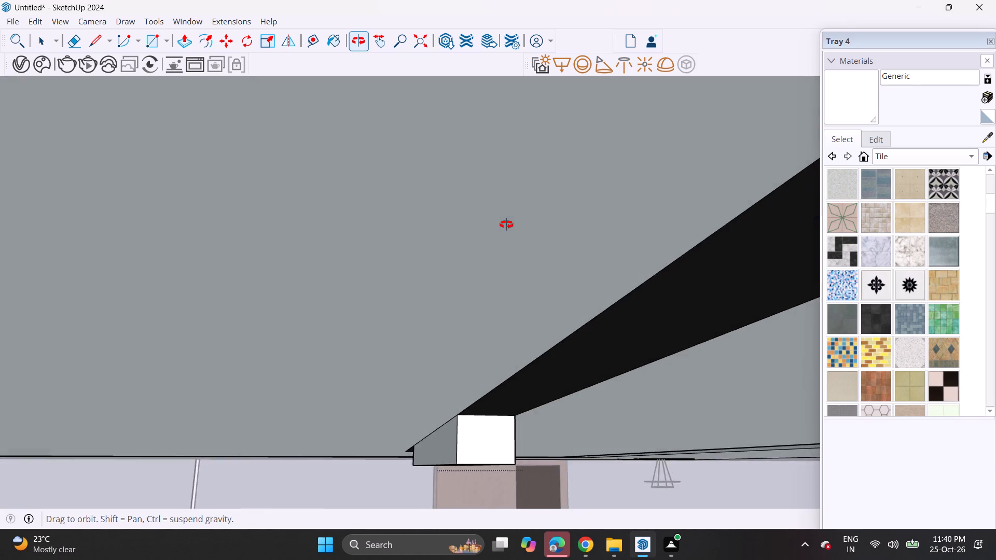
pyautogui.moveTo(506, 225); pyautogui.dragTo(513, 180, button='middle')
pyautogui.scroll(1, 508, 216)
pyautogui.scroll(-1, 514, 197)
pyautogui.moveTo(485, 489); pyautogui.dragTo(475, 286, button='middle')
pyautogui.keyDown('shift'); pyautogui.scroll(1, 468, 319); pyautogui.keyUp('shift')
pyautogui.scroll(-1, 477, 286)
pyautogui.moveTo(433, 353); pyautogui.dragTo(443, 340, button='middle')
pyautogui.scroll(1, 433, 353)
pyautogui.keyDown('ctrl'); pyautogui.click(482, 296); pyautogui.keyUp('ctrl')
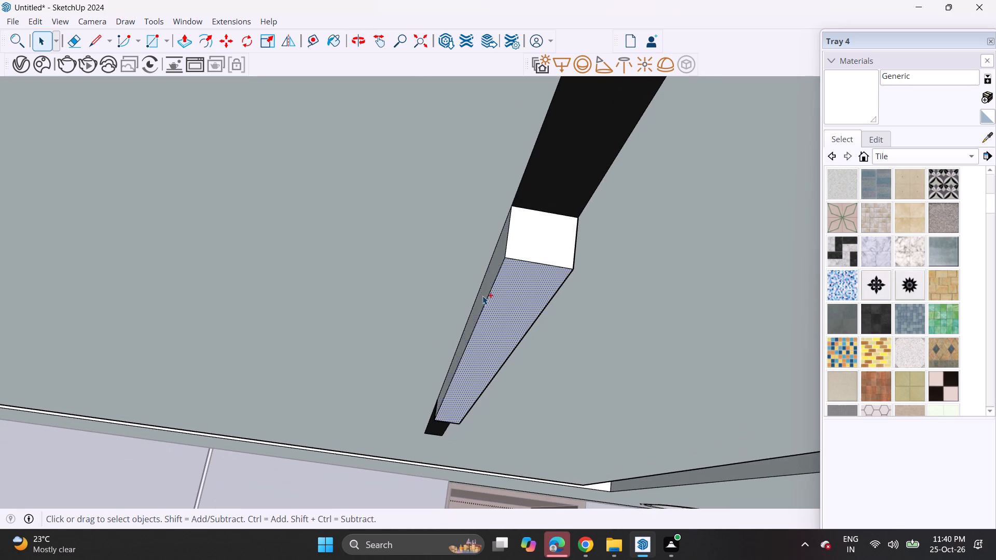
pyautogui.keyDown('ctrl'); pyautogui.click(536, 243); pyautogui.keyUp('ctrl')
pyautogui.keyDown('ctrl'); pyautogui.rightClick(523, 259); pyautogui.keyUp('ctrl')
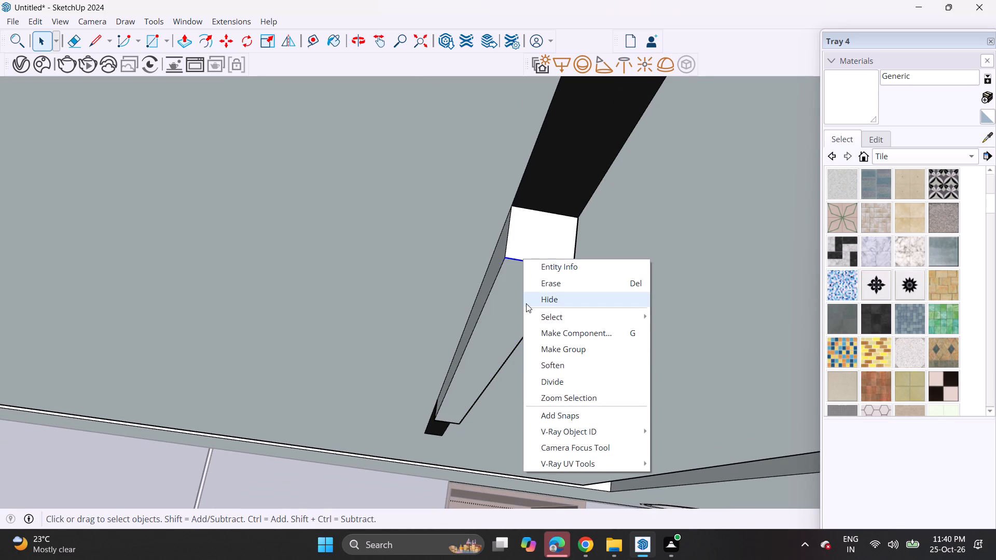
pyautogui.keyDown('ctrl'); pyautogui.click(507, 296); pyautogui.keyUp('ctrl')
pyautogui.keyDown('ctrl'); pyautogui.click(523, 258); pyautogui.keyUp('ctrl')
pyautogui.keyDown('ctrl'); pyautogui.click(499, 255); pyautogui.keyUp('ctrl')
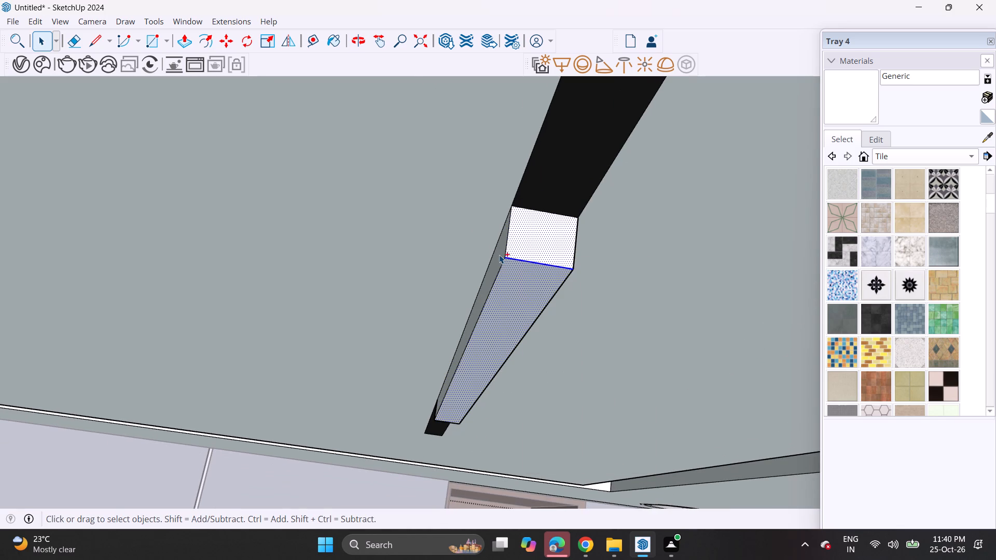
pyautogui.keyDown('ctrl'); pyautogui.keyDown('shift'); pyautogui.click(520, 259); pyautogui.keyUp('shift'); pyautogui.keyUp('ctrl')
pyautogui.keyDown('ctrl'); pyautogui.moveTo(567, 304); pyautogui.dragTo(543, 300, button='middle'); pyautogui.keyUp('ctrl')
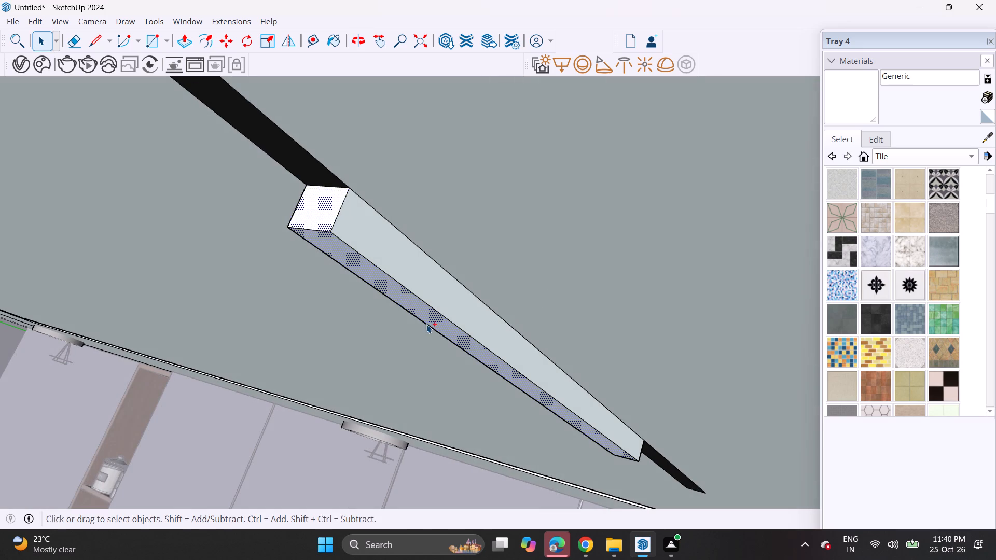
pyautogui.keyDown('ctrl'); pyautogui.click(458, 287); pyautogui.keyUp('ctrl')
pyautogui.keyDown('ctrl'); pyautogui.rightClick(453, 300); pyautogui.keyUp('ctrl')
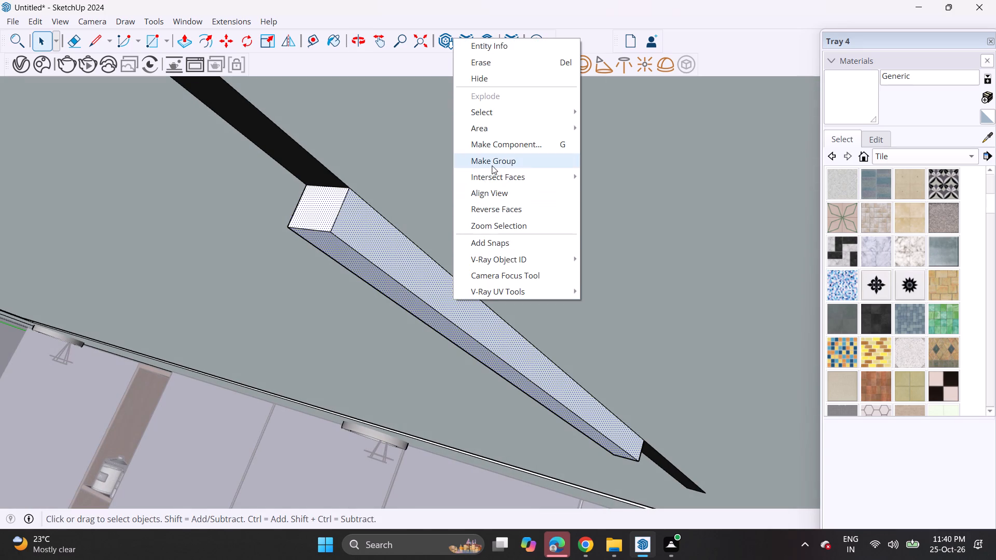
pyautogui.click(492, 165)
pyautogui.click(680, 66)
# On the opposite light track, group the exposed faces of the bar farthest from the cooker wall and convert the group to a V-Ray mesh light.
pyautogui.moveTo(446, 331); pyautogui.dragTo(480, 311, button='middle')
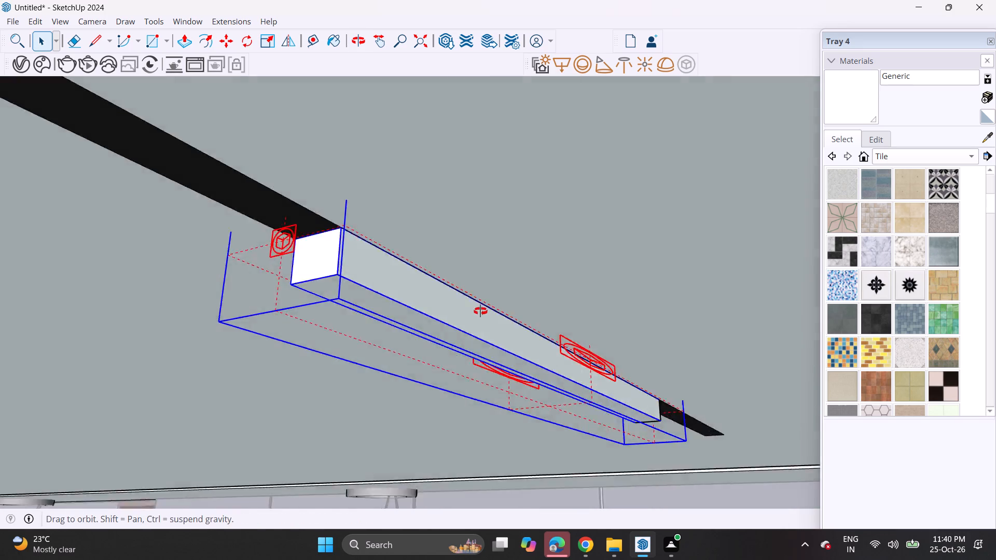
pyautogui.moveTo(480, 311); pyautogui.dragTo(650, 245, button='middle')
pyautogui.scroll(1, 650, 245)
pyautogui.scroll(-20, 576, 281)
pyautogui.scroll(-6, 576, 281)
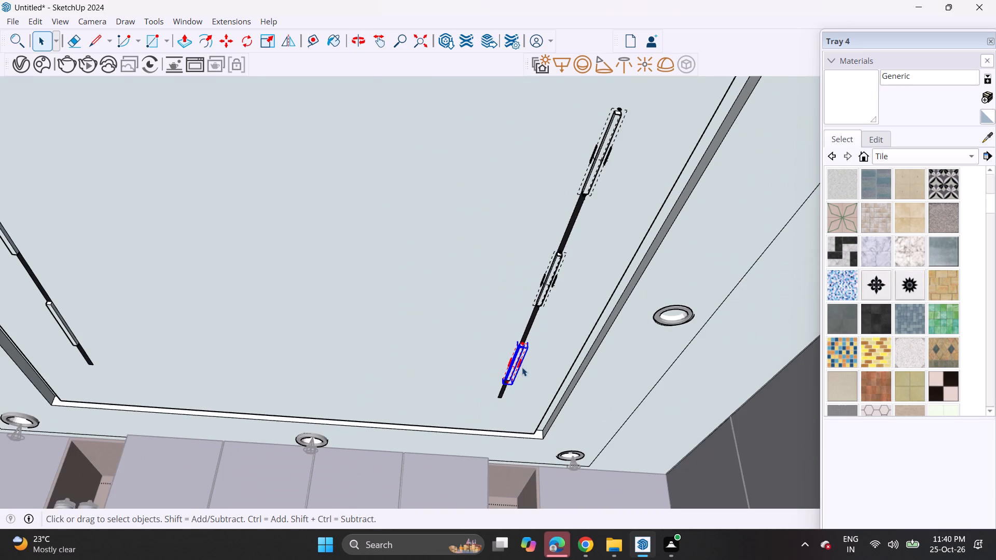
pyautogui.scroll(-5, 462, 375)
pyautogui.keyDown('shift'); pyautogui.scroll(1, 372, 368); pyautogui.keyUp('shift')
pyautogui.keyDown('shift'); pyautogui.moveTo(373, 368); pyautogui.dragTo(486, 396, button='middle'); pyautogui.keyUp('shift')
pyautogui.scroll(-1, 241, 268)
pyautogui.scroll(4, 241, 266)
pyautogui.scroll(-1, 279, 262)
pyautogui.scroll(2, 279, 261)
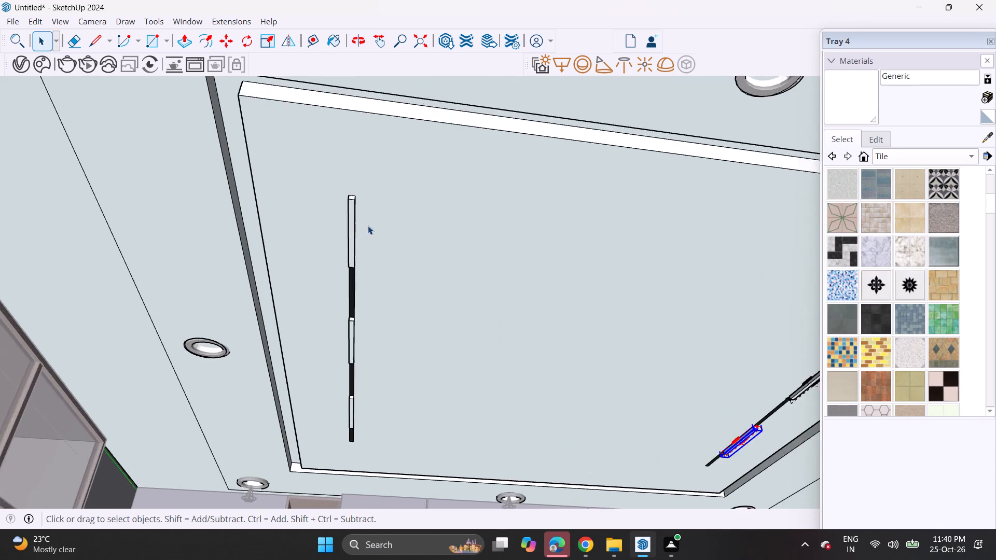
pyautogui.scroll(6, 365, 221)
pyautogui.scroll(4, 309, 115)
pyautogui.scroll(-1, 312, 135)
pyautogui.scroll(10, 313, 137)
pyautogui.scroll(1, 368, 273)
pyautogui.moveTo(368, 273); pyautogui.dragTo(430, 312, button='middle')
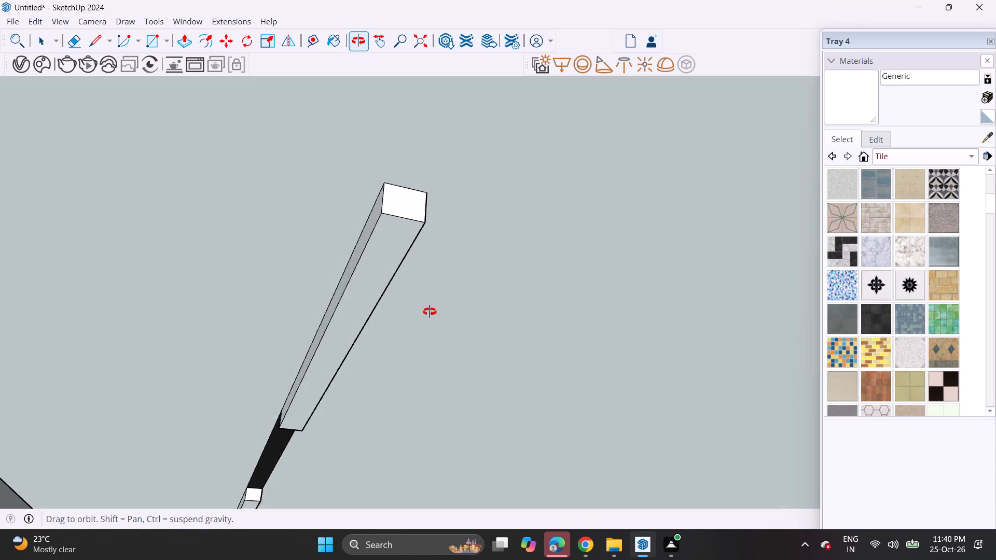
pyautogui.moveTo(430, 312); pyautogui.dragTo(430, 311, button='middle')
pyautogui.scroll(1, 411, 262)
pyautogui.click(390, 242)
pyautogui.keyDown('ctrl'); pyautogui.click(367, 224); pyautogui.keyUp('ctrl')
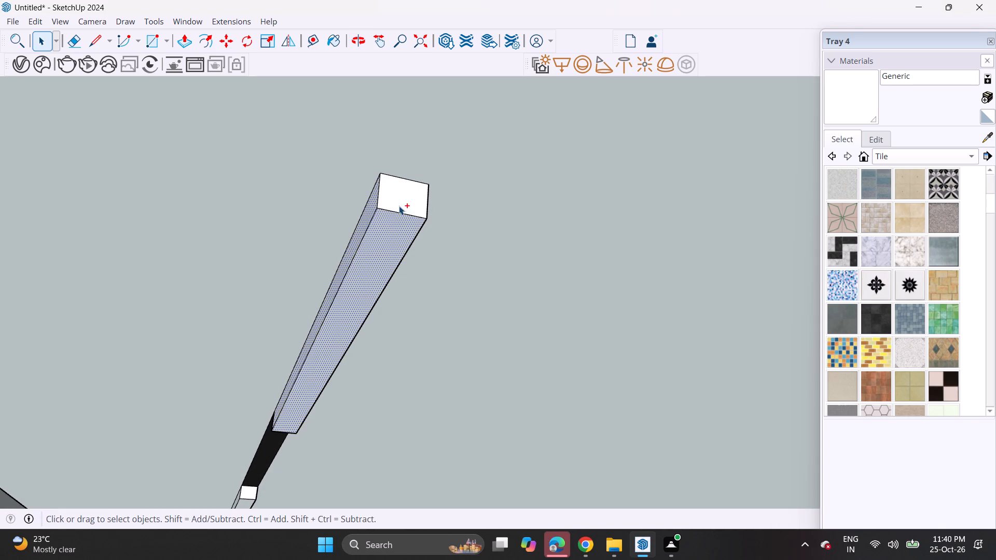
pyautogui.keyDown('ctrl'); pyautogui.click(403, 201); pyautogui.keyUp('ctrl')
pyautogui.keyDown('ctrl'); pyautogui.moveTo(423, 250); pyautogui.dragTo(207, 159, button='middle'); pyautogui.keyUp('ctrl')
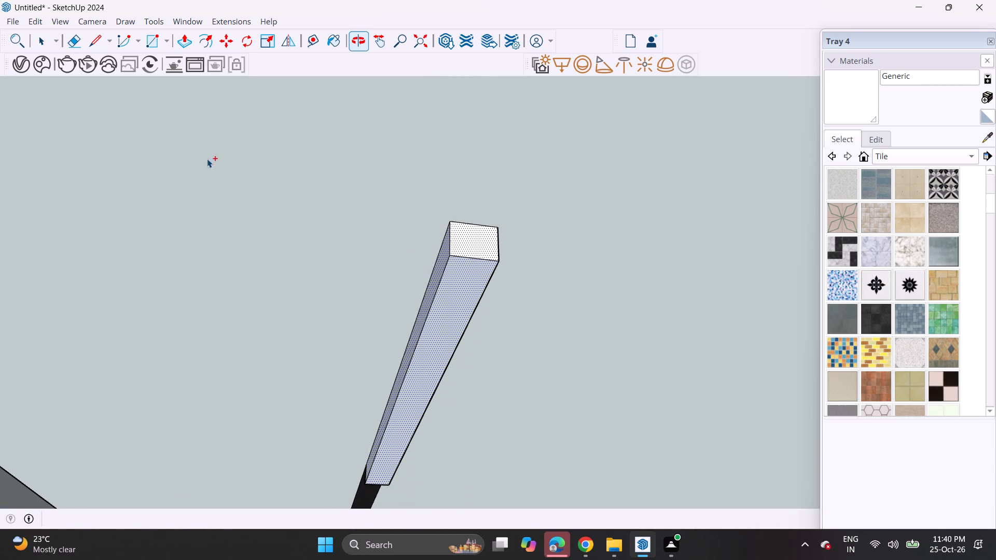
pyautogui.keyDown('ctrl'); pyautogui.moveTo(518, 411); pyautogui.dragTo(514, 522, button='middle'); pyautogui.keyUp('ctrl')
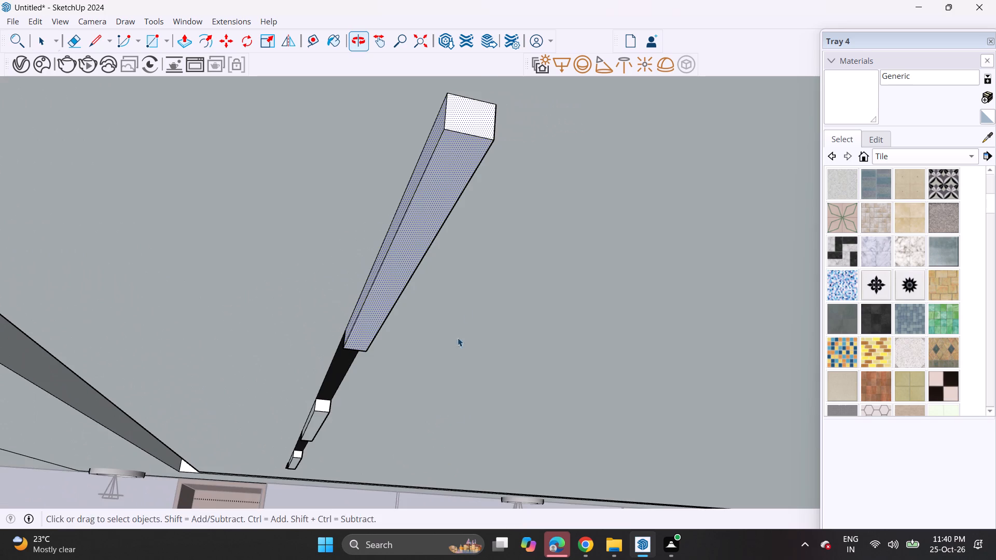
pyautogui.moveTo(465, 310); pyautogui.dragTo(394, 342, button='middle')
pyautogui.scroll(1, 465, 310)
pyautogui.keyDown('ctrl'); pyautogui.click(325, 261); pyautogui.keyUp('ctrl')
pyautogui.keyDown('ctrl'); pyautogui.rightClick(325, 261); pyautogui.keyUp('ctrl')
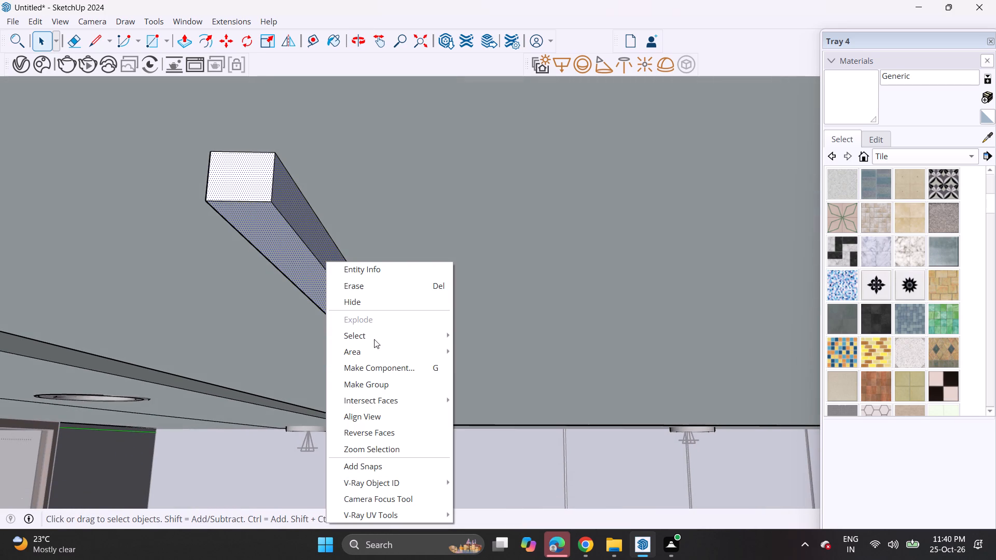
pyautogui.click(390, 383)
pyautogui.click(681, 68)
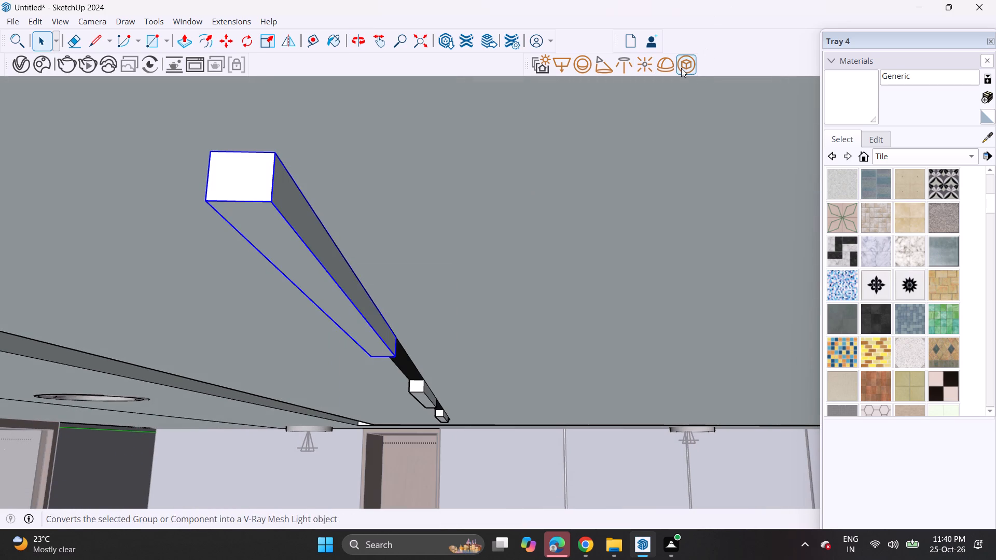
# Group the end, underside and both long side faces of this track's middle bar and convert the group to a V-Ray mesh light.
pyautogui.moveTo(411, 391); pyautogui.dragTo(399, 192, button='middle')
pyautogui.scroll(10, 425, 223)
pyautogui.scroll(-1, 404, 219)
pyautogui.click(396, 215)
pyautogui.keyDown('ctrl'); pyautogui.click(375, 111); pyautogui.keyUp('ctrl')
pyautogui.keyDown('ctrl'); pyautogui.click(398, 156); pyautogui.keyUp('ctrl')
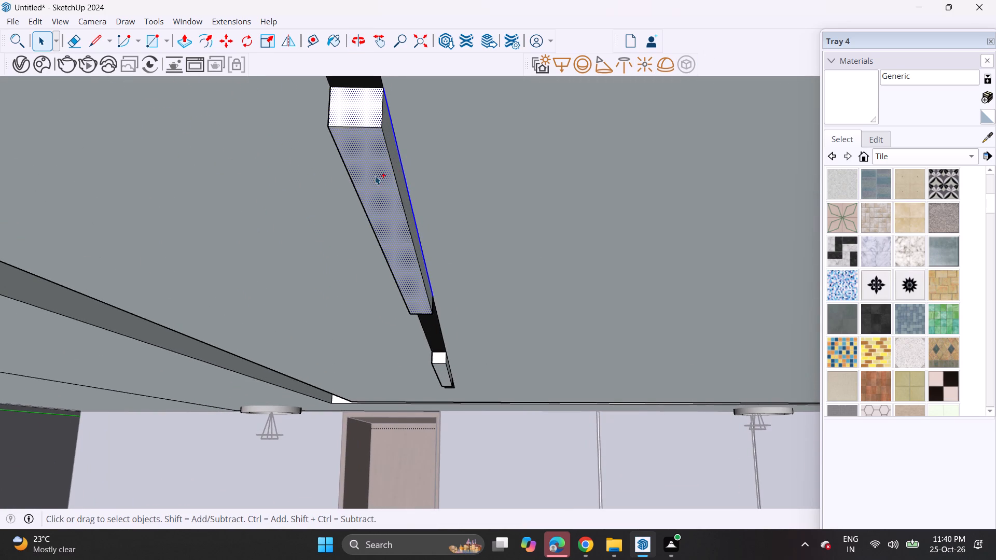
pyautogui.keyDown('ctrl'); pyautogui.keyDown('shift'); pyautogui.click(402, 168); pyautogui.keyUp('shift'); pyautogui.keyUp('ctrl')
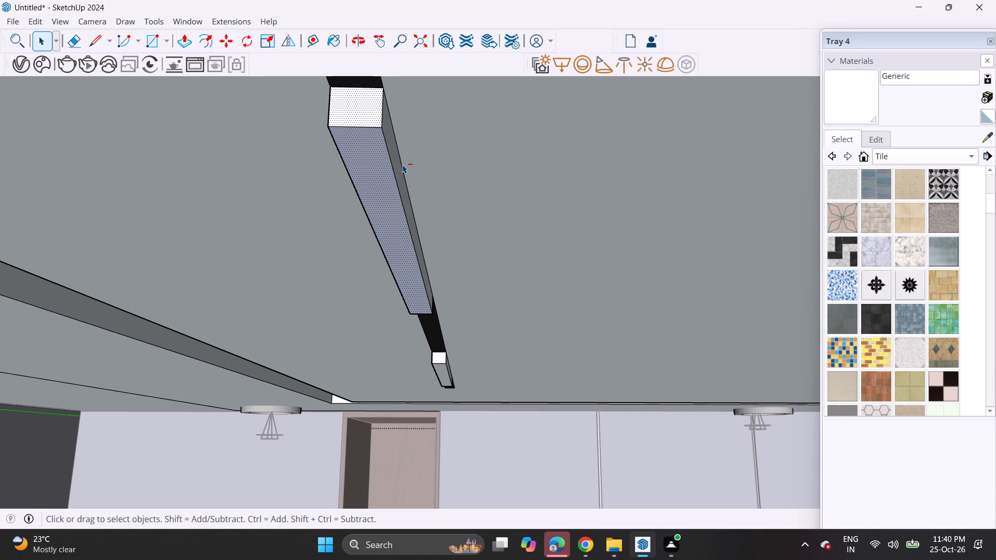
pyautogui.keyDown('ctrl'); pyautogui.click(398, 172); pyautogui.keyUp('ctrl')
pyautogui.keyDown('ctrl'); pyautogui.moveTo(322, 186); pyautogui.dragTo(395, 210, button='middle'); pyautogui.keyUp('ctrl')
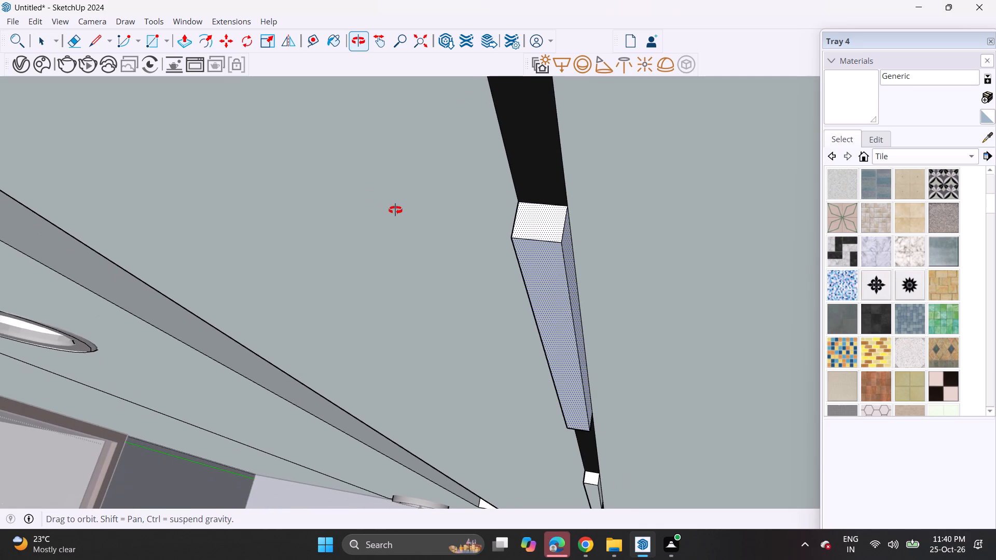
pyautogui.keyDown('ctrl'); pyautogui.moveTo(395, 210); pyautogui.dragTo(407, 218, button='middle'); pyautogui.keyUp('ctrl')
pyautogui.moveTo(384, 249); pyautogui.dragTo(511, 280, button='middle')
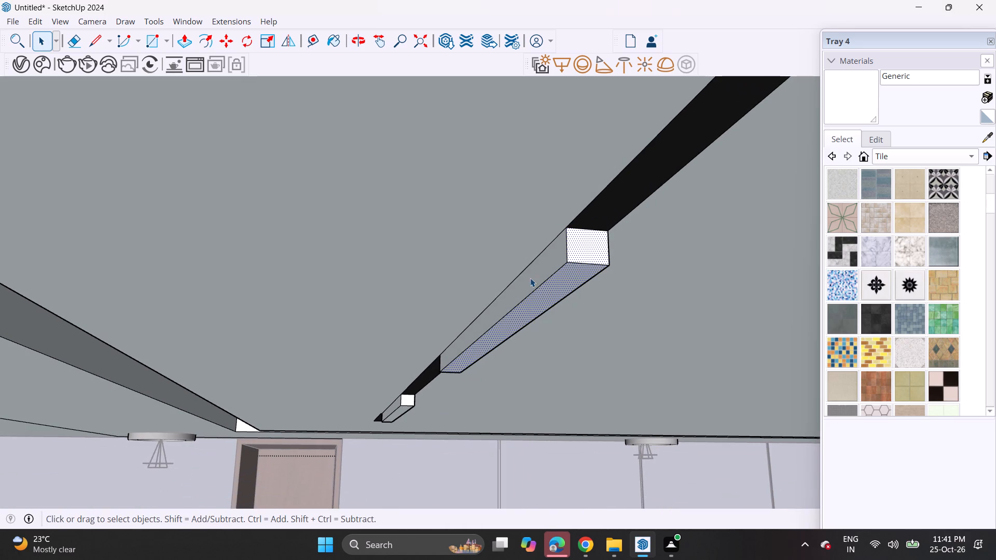
pyautogui.click(530, 278)
pyautogui.keyDown('ctrl'); pyautogui.click(571, 278); pyautogui.keyUp('ctrl')
pyautogui.keyDown('ctrl'); pyautogui.click(586, 254); pyautogui.keyUp('ctrl')
pyautogui.keyDown('ctrl'); pyautogui.moveTo(620, 279); pyautogui.dragTo(569, 271, button='middle'); pyautogui.keyUp('ctrl')
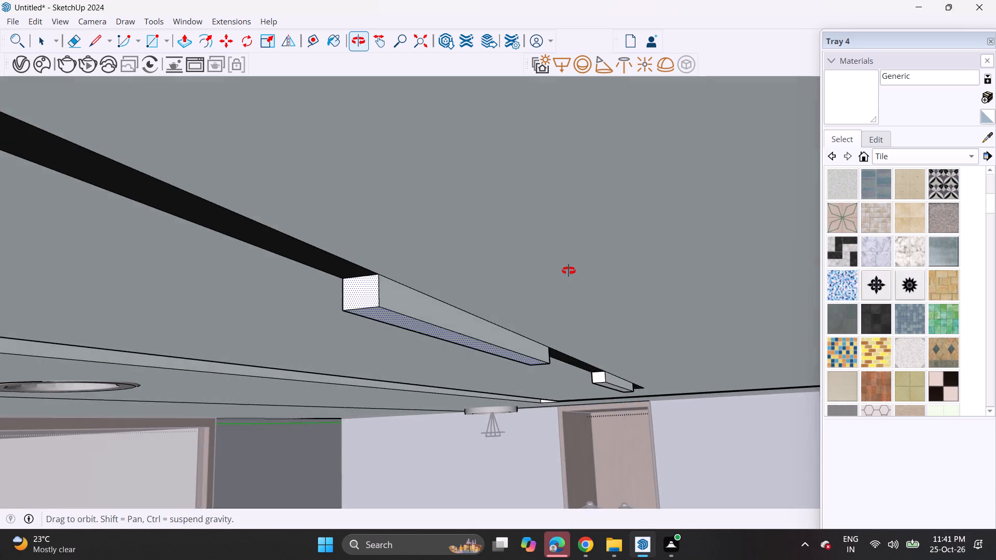
pyautogui.keyDown('ctrl'); pyautogui.moveTo(569, 271); pyautogui.dragTo(559, 275, button='middle'); pyautogui.keyUp('ctrl')
pyautogui.keyDown('ctrl'); pyautogui.click(455, 317); pyautogui.keyUp('ctrl')
pyautogui.keyDown('ctrl'); pyautogui.rightClick(455, 317); pyautogui.keyUp('ctrl')
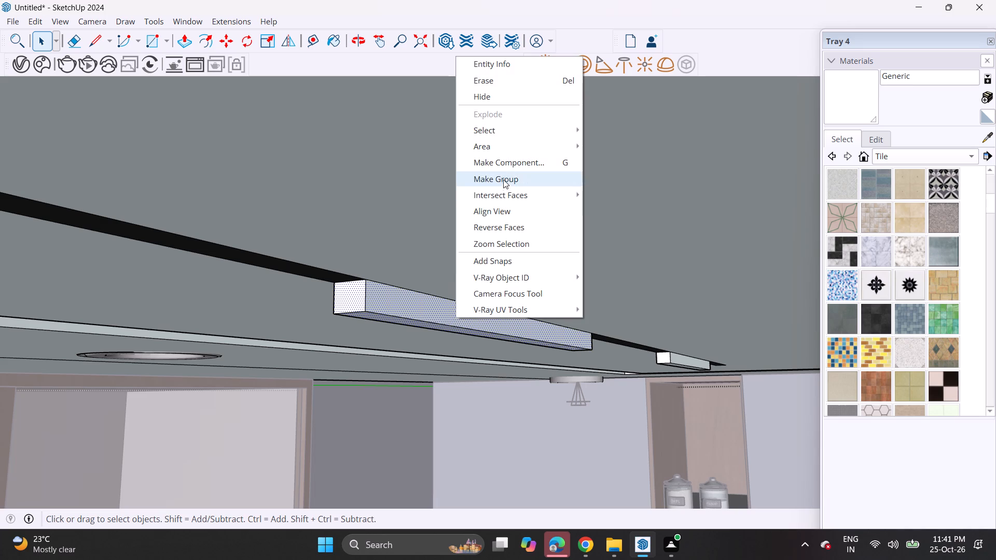
pyautogui.click(504, 182)
pyautogui.click(682, 61)
# Group the end, underside and both long side faces of the bar nearest the cooker wall and convert the group to a V-Ray mesh light.
pyautogui.moveTo(596, 248); pyautogui.dragTo(551, 223, button='middle')
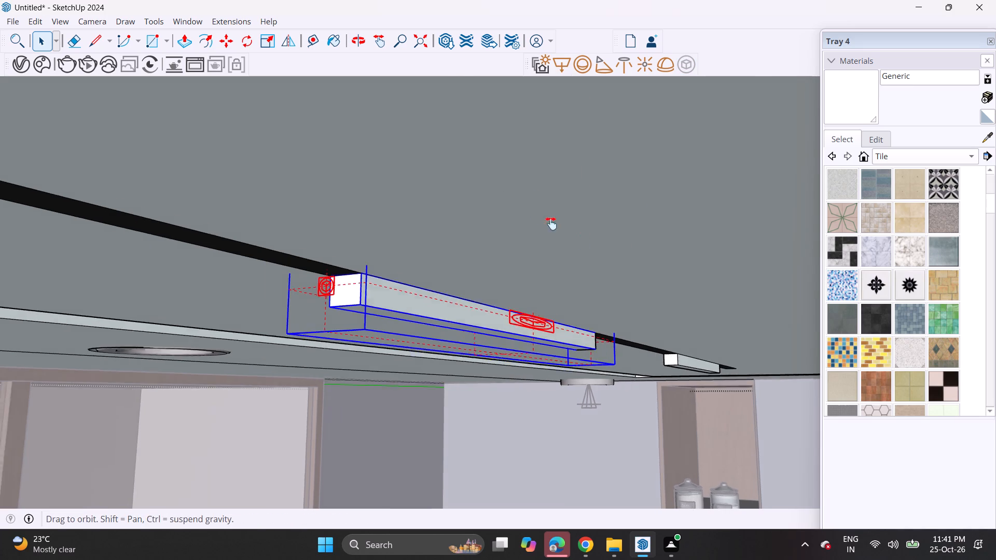
pyautogui.moveTo(551, 223); pyautogui.dragTo(472, 176, button='middle')
pyautogui.keyDown('shift'); pyautogui.moveTo(455, 235); pyautogui.dragTo(390, 198, button='middle'); pyautogui.keyUp('shift')
pyautogui.keyDown('shift'); pyautogui.scroll(2, 441, 226); pyautogui.keyUp('shift')
pyautogui.keyDown('shift'); pyautogui.moveTo(578, 340); pyautogui.dragTo(449, 253, button='middle'); pyautogui.keyUp('shift')
pyautogui.scroll(4, 522, 237)
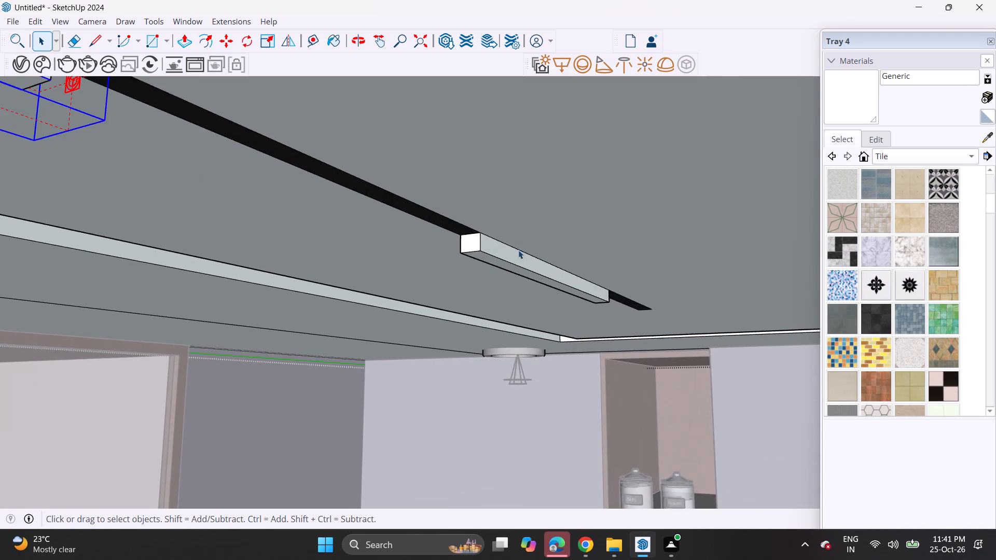
pyautogui.scroll(6, 518, 250)
pyautogui.click(495, 242)
pyautogui.keyDown('ctrl'); pyautogui.click(492, 262); pyautogui.keyUp('ctrl')
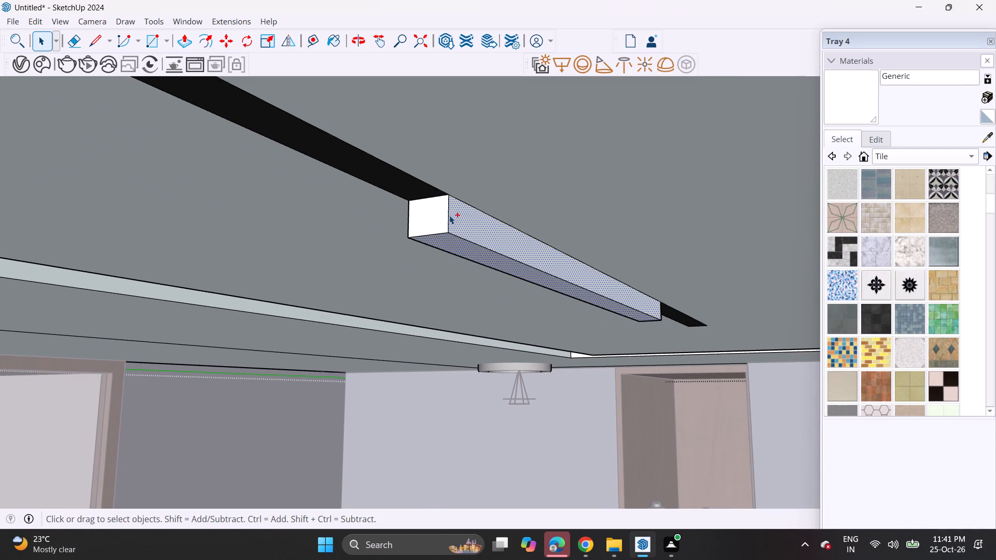
pyautogui.keyDown('ctrl'); pyautogui.click(425, 218); pyautogui.keyUp('ctrl')
pyautogui.keyDown('ctrl'); pyautogui.moveTo(439, 285); pyautogui.dragTo(524, 286, button='middle'); pyautogui.keyUp('ctrl')
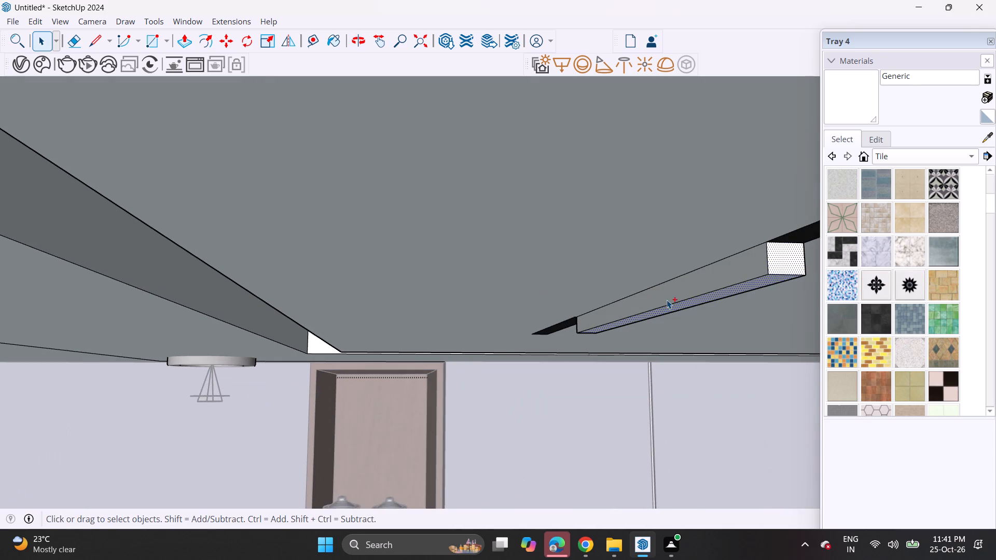
pyautogui.keyDown('ctrl'); pyautogui.click(667, 300); pyautogui.keyUp('ctrl')
pyautogui.keyDown('ctrl'); pyautogui.moveTo(745, 282); pyautogui.dragTo(641, 283, button='middle'); pyautogui.keyUp('ctrl')
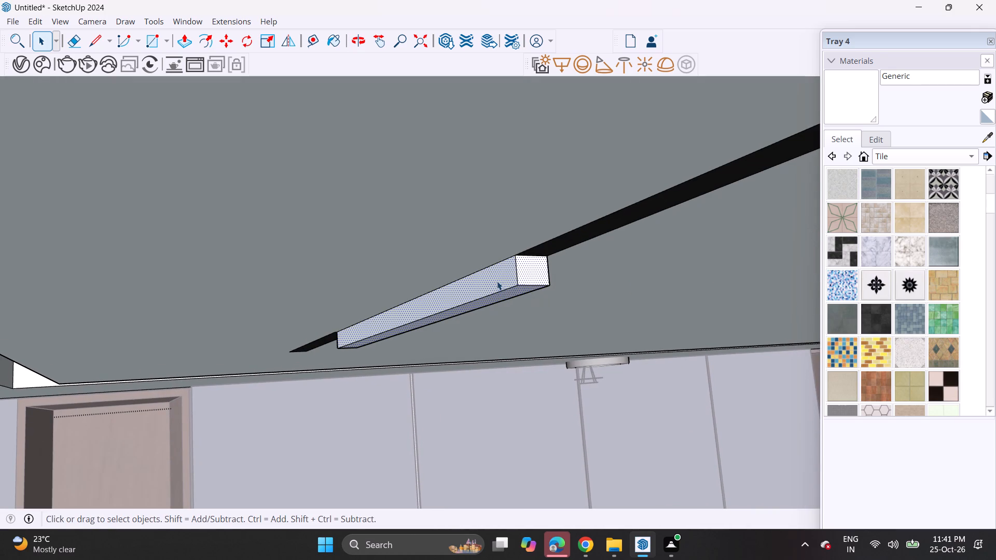
pyautogui.rightClick(496, 277)
pyautogui.click(543, 396)
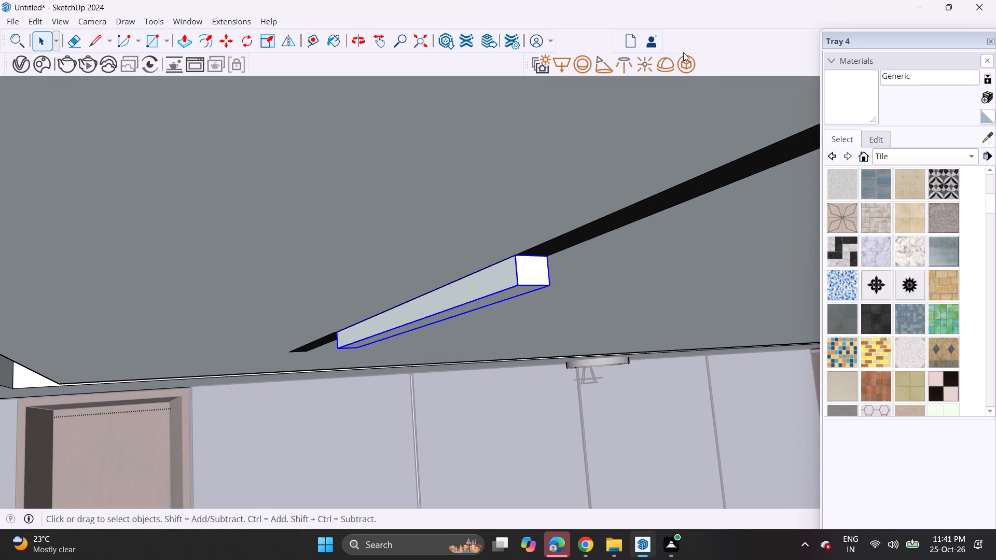
pyautogui.click(684, 67)
# Copy the upper edges of the central ceiling panel's two track-side faces and the face opposite the cooker wall down to about mid-height.
pyautogui.moveTo(676, 301); pyautogui.dragTo(542, 279, button='middle')
pyautogui.scroll(1, 536, 281)
pyautogui.scroll(-6, 530, 281)
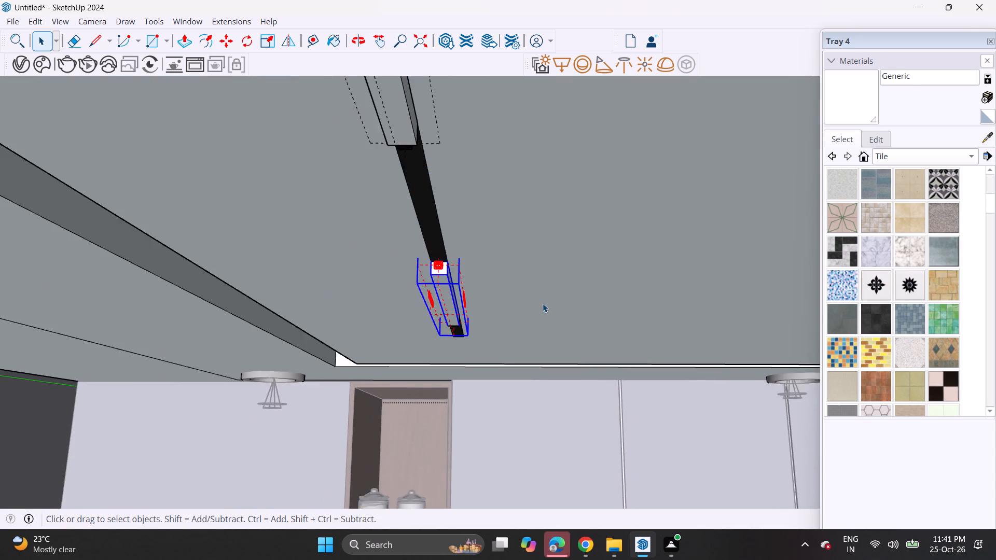
pyautogui.scroll(1, 544, 309)
pyautogui.scroll(-20, 542, 314)
pyautogui.scroll(1, 544, 381)
pyautogui.scroll(-4, 544, 381)
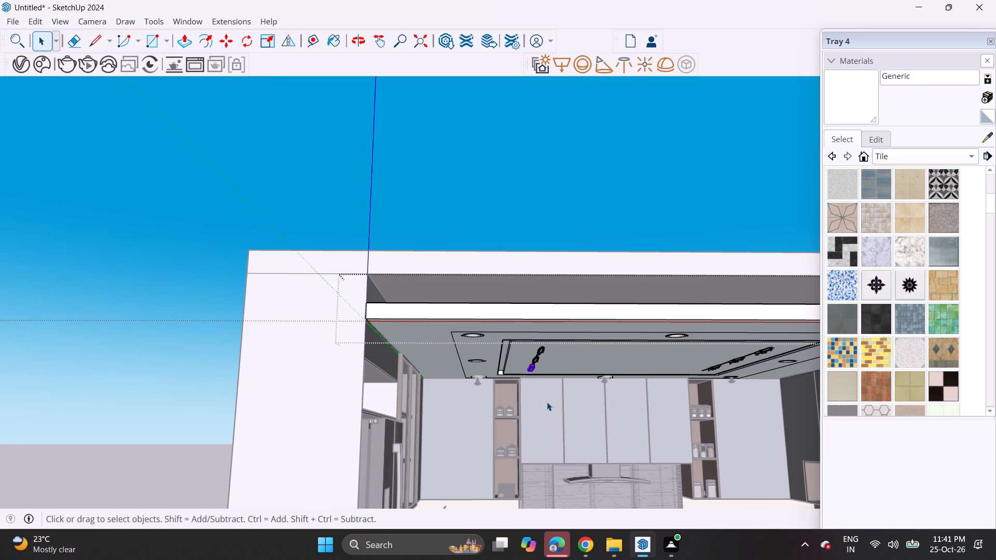
pyautogui.scroll(-1, 538, 424)
pyautogui.keyDown('shift'); pyautogui.moveTo(545, 429); pyautogui.dragTo(382, 399, button='middle'); pyautogui.keyUp('shift')
pyautogui.keyDown('shift'); pyautogui.scroll(1, 538, 429); pyautogui.keyUp('shift')
pyautogui.scroll(1, 528, 359)
pyautogui.scroll(-1, 528, 359)
pyautogui.scroll(1, 528, 359)
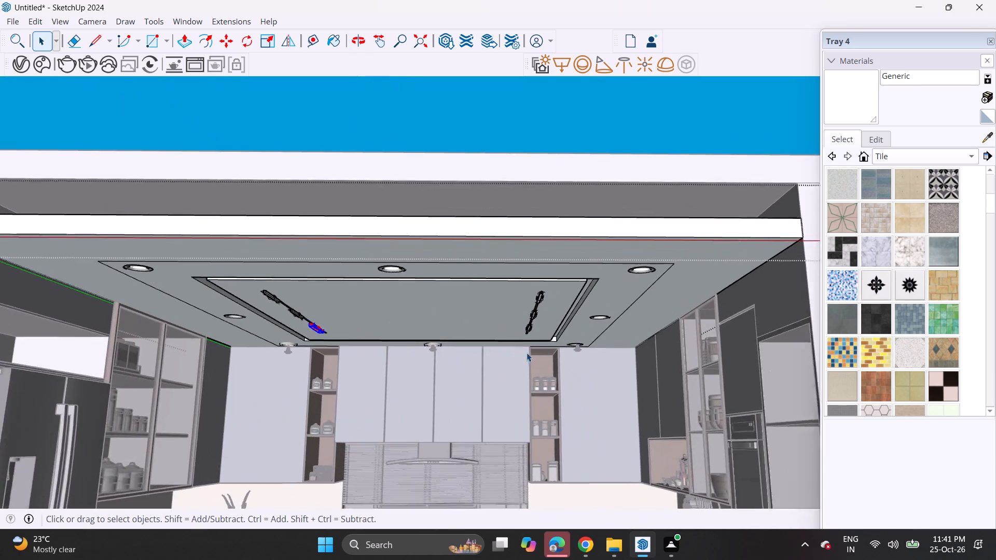
pyautogui.scroll(1, 527, 353)
pyautogui.scroll(4, 673, 315)
pyautogui.scroll(3, 591, 290)
pyautogui.scroll(-1, 568, 274)
pyautogui.scroll(1, 561, 268)
pyautogui.scroll(-1, 560, 267)
pyautogui.scroll(2, 555, 263)
pyautogui.scroll(-1, 552, 261)
pyautogui.scroll(1, 552, 261)
pyautogui.scroll(-1, 552, 261)
pyautogui.scroll(9, 552, 261)
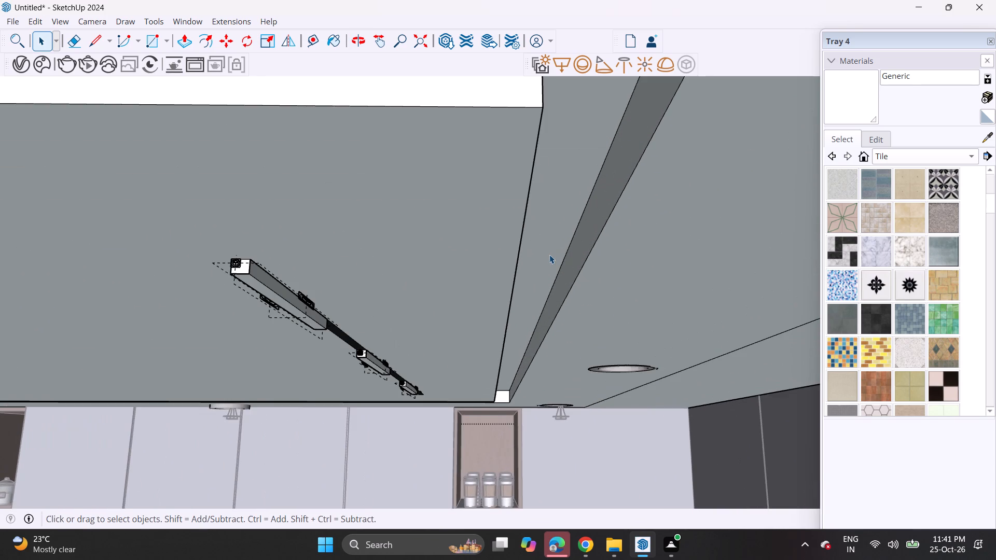
pyautogui.moveTo(548, 255); pyautogui.dragTo(534, 257, button='middle')
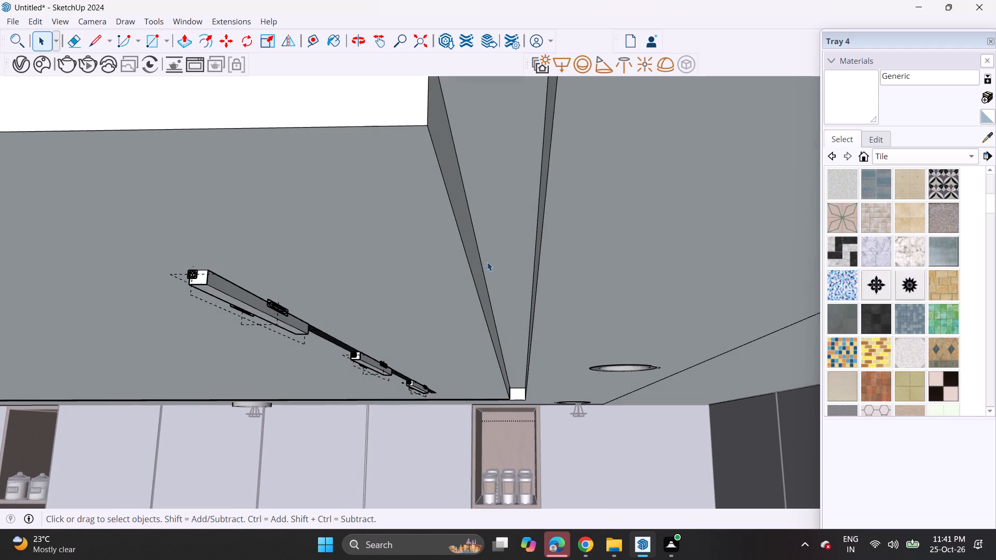
pyautogui.scroll(5, 468, 244)
pyautogui.press('space')
pyautogui.press('space')
pyautogui.click(517, 265)
pyautogui.scroll(3, 497, 311)
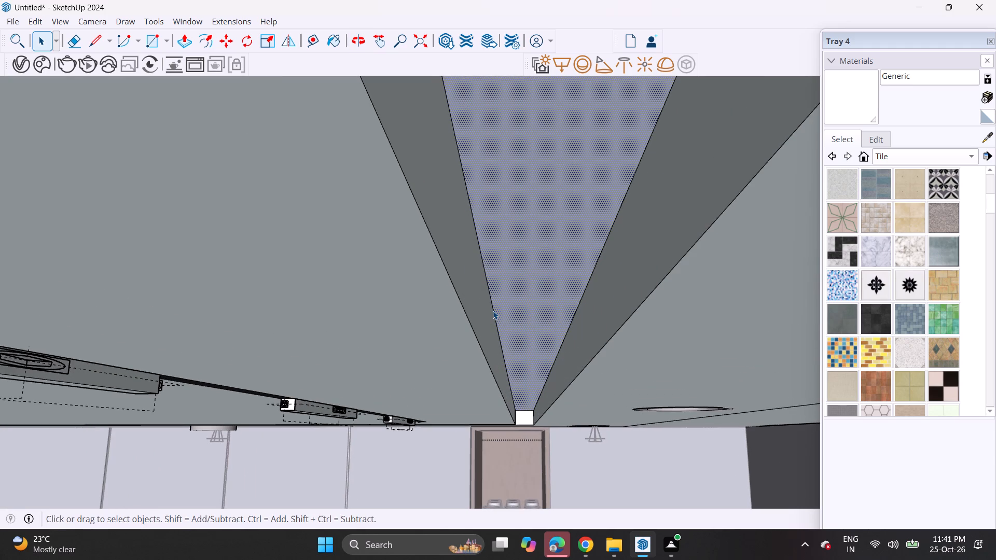
pyautogui.click(493, 311)
pyautogui.scroll(-1, 495, 309)
pyautogui.scroll(2, 495, 309)
pyautogui.scroll(-10, 495, 309)
pyautogui.scroll(1, 474, 293)
pyautogui.scroll(-9, 474, 293)
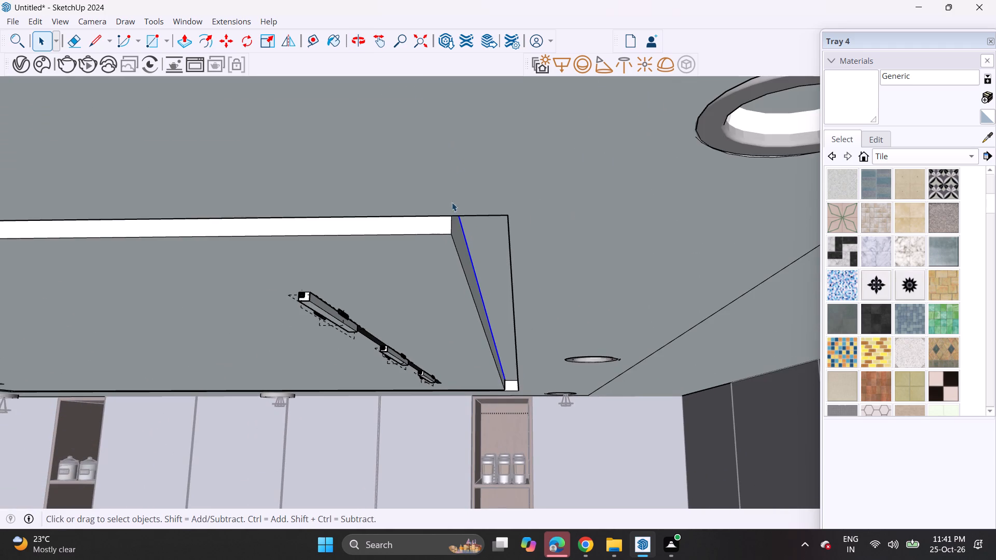
pyautogui.moveTo(416, 232); pyautogui.dragTo(411, 189, button='middle')
pyautogui.scroll(1, 416, 230)
pyautogui.scroll(5, 431, 173)
pyautogui.keyDown('ctrl'); pyautogui.scroll(1, 404, 136); pyautogui.keyUp('ctrl')
pyautogui.keyDown('ctrl'); pyautogui.moveTo(404, 136); pyautogui.dragTo(418, 173, button='middle'); pyautogui.keyUp('ctrl')
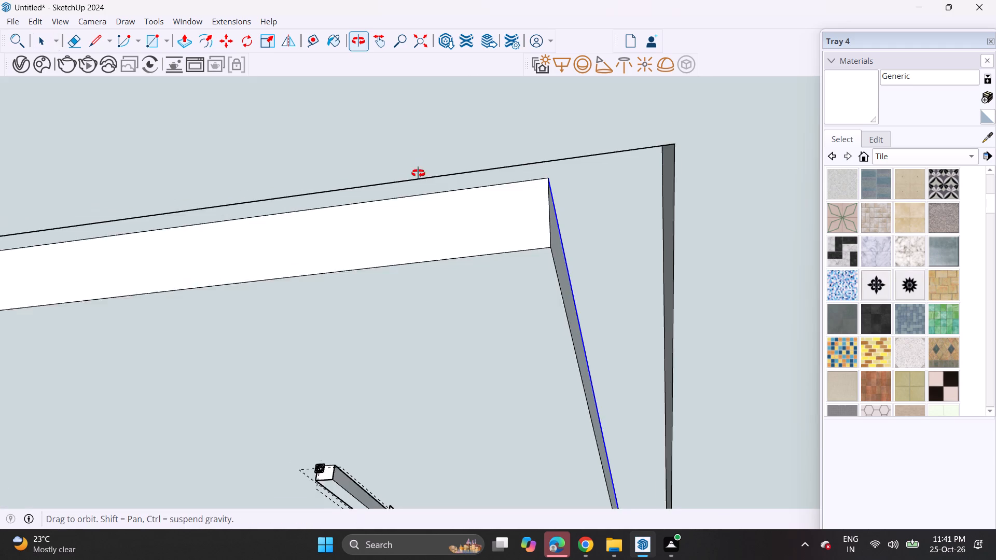
pyautogui.keyDown('ctrl'); pyautogui.moveTo(418, 173); pyautogui.dragTo(432, 202, button='middle'); pyautogui.keyUp('ctrl')
pyautogui.keyDown('ctrl'); pyautogui.click(444, 195); pyautogui.keyUp('ctrl')
pyautogui.keyDown('ctrl'); pyautogui.moveTo(363, 206); pyautogui.dragTo(461, 186, button='middle'); pyautogui.keyUp('ctrl')
pyautogui.keyDown('ctrl'); pyautogui.scroll(-10, 439, 199); pyautogui.keyUp('ctrl')
pyautogui.keyDown('ctrl'); pyautogui.keyDown('shift'); pyautogui.moveTo(316, 223); pyautogui.dragTo(743, 315, button='middle'); pyautogui.keyUp('shift'); pyautogui.keyUp('ctrl')
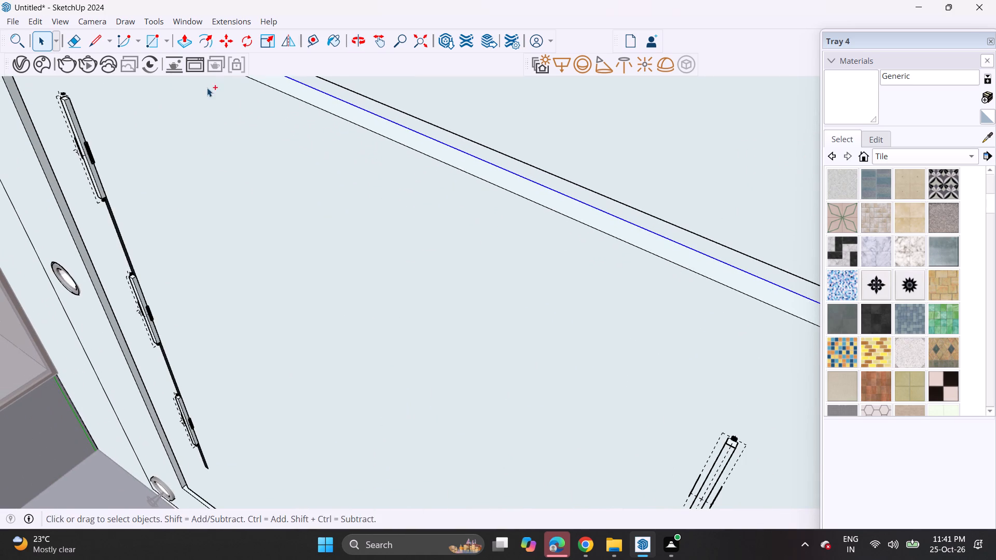
pyautogui.keyDown('ctrl'); pyautogui.moveTo(206, 88); pyautogui.dragTo(614, 321, button='middle'); pyautogui.keyUp('ctrl')
pyautogui.keyDown('ctrl'); pyautogui.moveTo(280, 107); pyautogui.dragTo(482, 264, button='middle'); pyautogui.keyUp('ctrl')
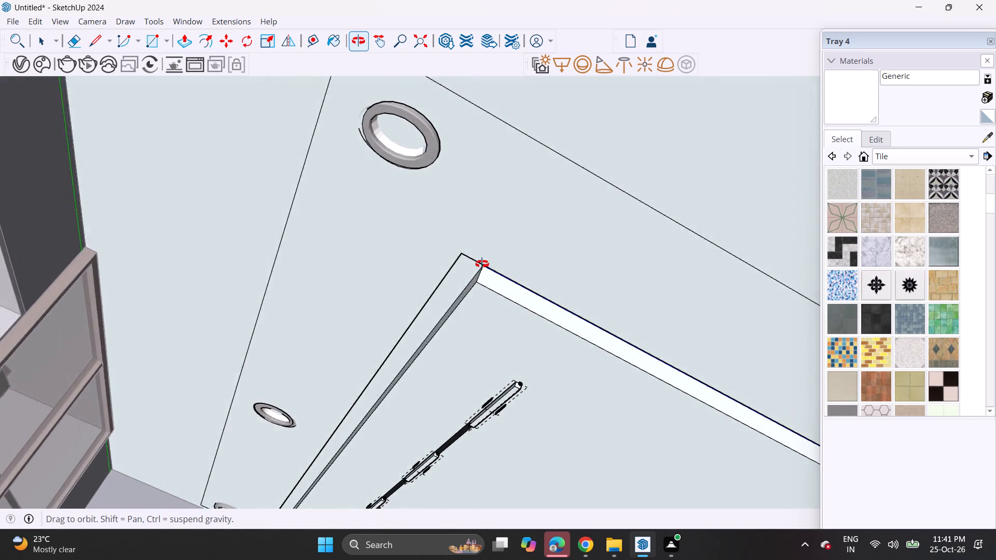
pyautogui.keyDown('ctrl'); pyautogui.moveTo(482, 264); pyautogui.dragTo(511, 289, button='middle'); pyautogui.keyUp('ctrl')
pyautogui.keyDown('ctrl'); pyautogui.scroll(5, 511, 289); pyautogui.keyUp('ctrl')
pyautogui.keyDown('ctrl'); pyautogui.scroll(-2, 511, 289); pyautogui.keyUp('ctrl')
pyautogui.keyDown('ctrl'); pyautogui.scroll(7, 511, 289); pyautogui.keyUp('ctrl')
pyautogui.keyDown('ctrl'); pyautogui.click(507, 305); pyautogui.keyUp('ctrl')
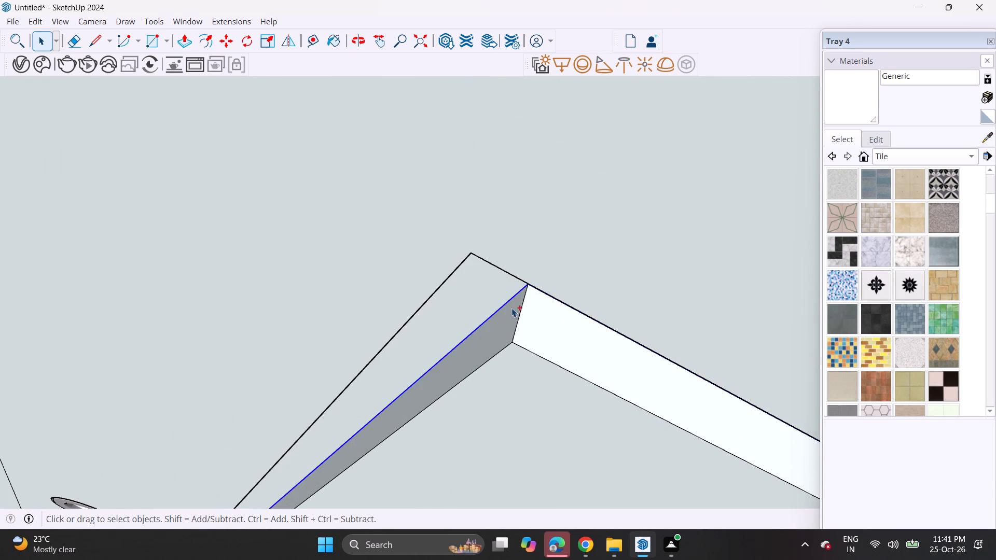
pyautogui.keyDown('ctrl'); pyautogui.scroll(2, 534, 307); pyautogui.keyUp('ctrl')
pyautogui.keyDown('ctrl'); pyautogui.scroll(-1, 534, 307); pyautogui.keyUp('ctrl')
pyautogui.keyDown('ctrl'); pyautogui.scroll(6, 534, 307); pyautogui.keyUp('ctrl')
pyautogui.press('m')
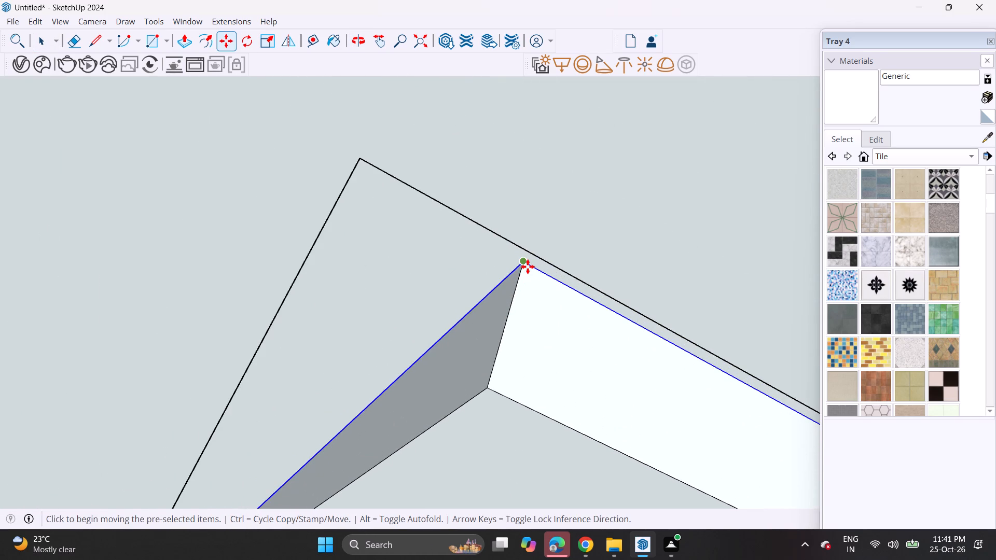
pyautogui.click(528, 267)
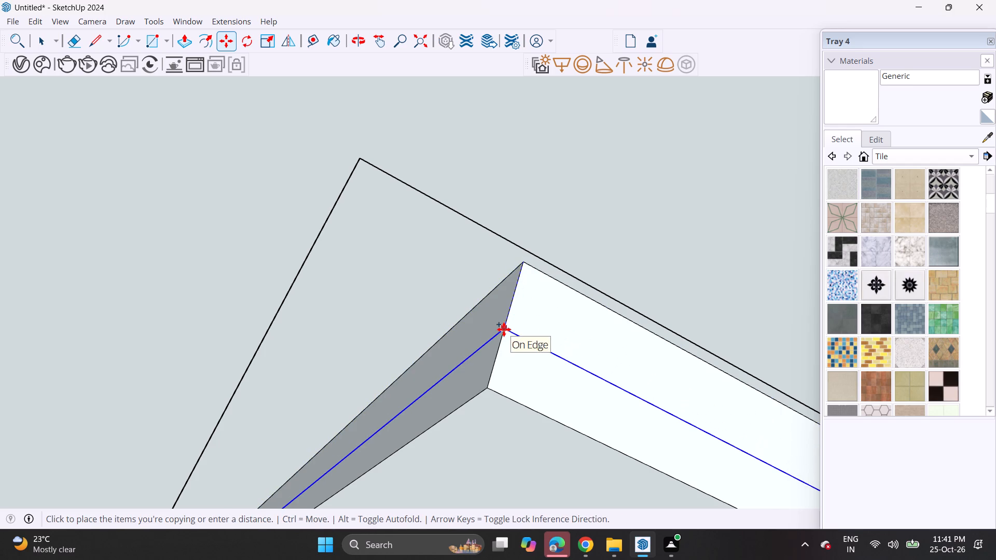
pyautogui.click(504, 329)
# Push the upper strips of those three panel sides inward by an equal depth to form a recessed cove above the lower lip.
pyautogui.click(182, 40)
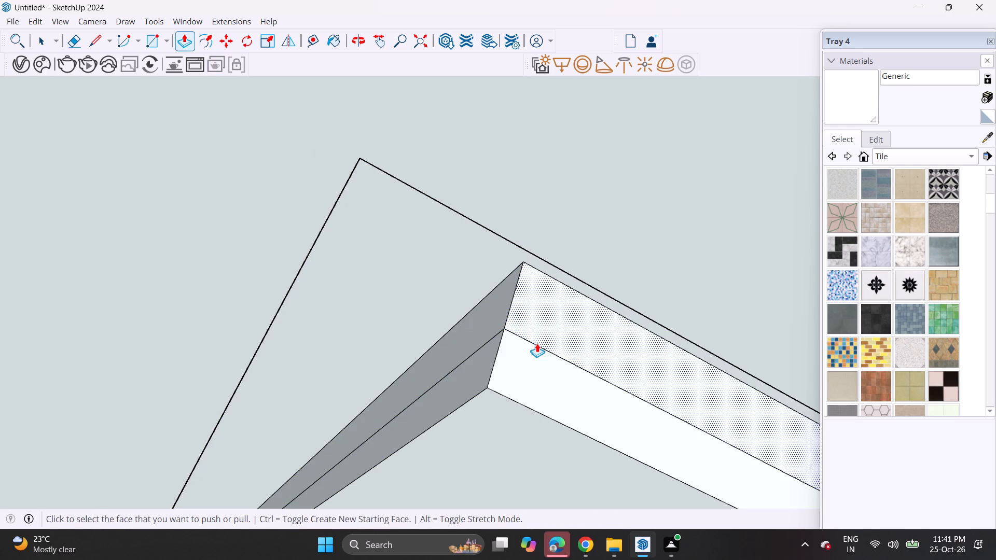
pyautogui.click(537, 343)
pyautogui.click(462, 352)
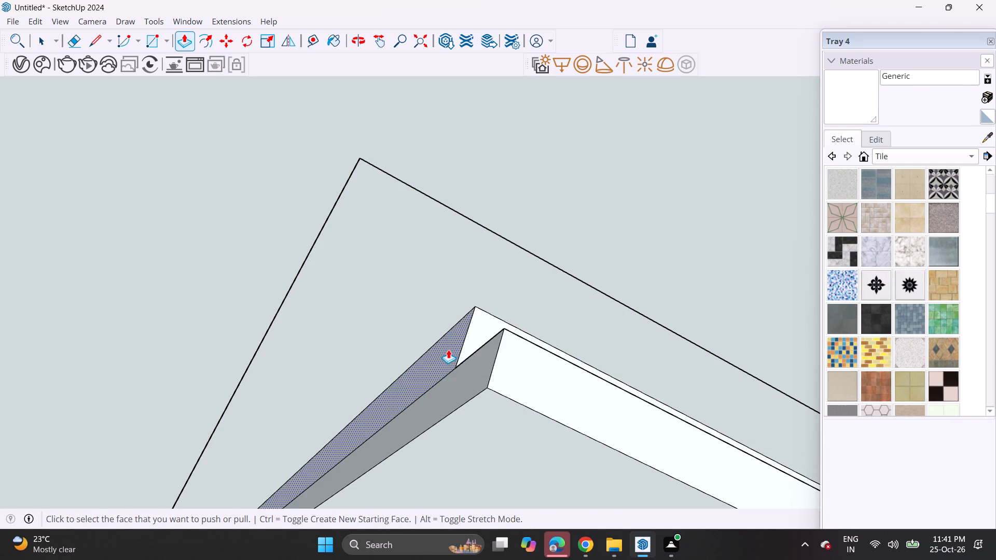
pyautogui.doubleClick(448, 349)
pyautogui.moveTo(547, 367); pyautogui.dragTo(532, 426, button='middle')
pyautogui.moveTo(617, 387); pyautogui.dragTo(81, 321, button='middle')
pyautogui.keyDown('shift'); pyautogui.moveTo(643, 366); pyautogui.dragTo(1, 287, button='middle'); pyautogui.keyUp('shift')
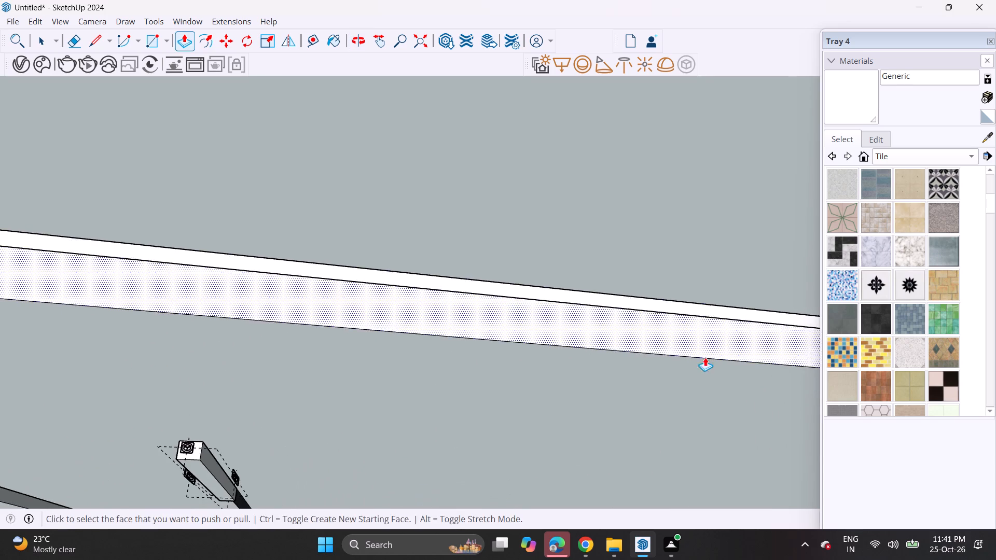
pyautogui.scroll(1, 705, 357)
pyautogui.keyDown('shift'); pyautogui.moveTo(706, 365); pyautogui.dragTo(20, 253, button='middle'); pyautogui.keyUp('shift')
pyautogui.moveTo(730, 330); pyautogui.dragTo(161, 276, button='middle')
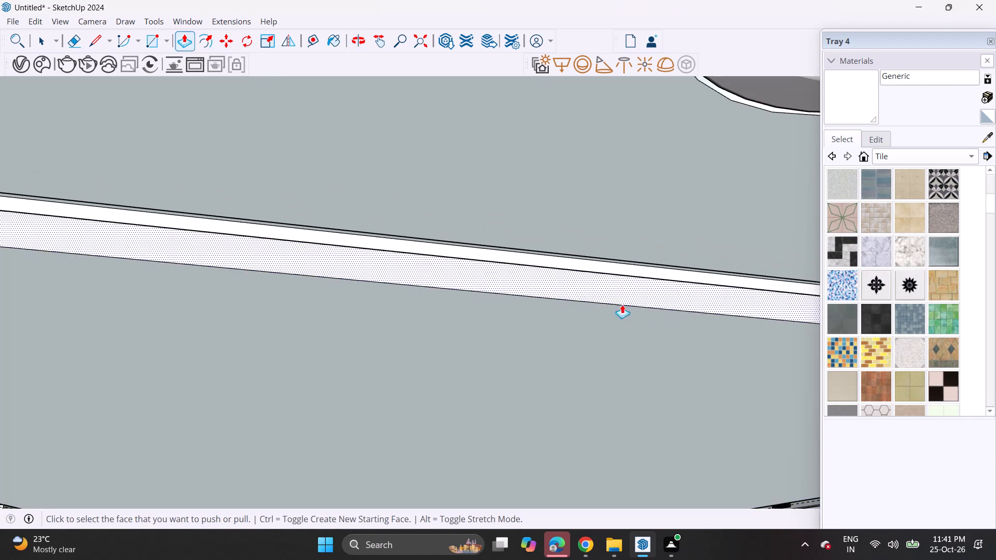
pyautogui.keyDown('shift'); pyautogui.moveTo(698, 317); pyautogui.dragTo(114, 245, button='middle'); pyautogui.keyUp('shift')
pyautogui.moveTo(633, 296); pyautogui.dragTo(393, 319, button='middle')
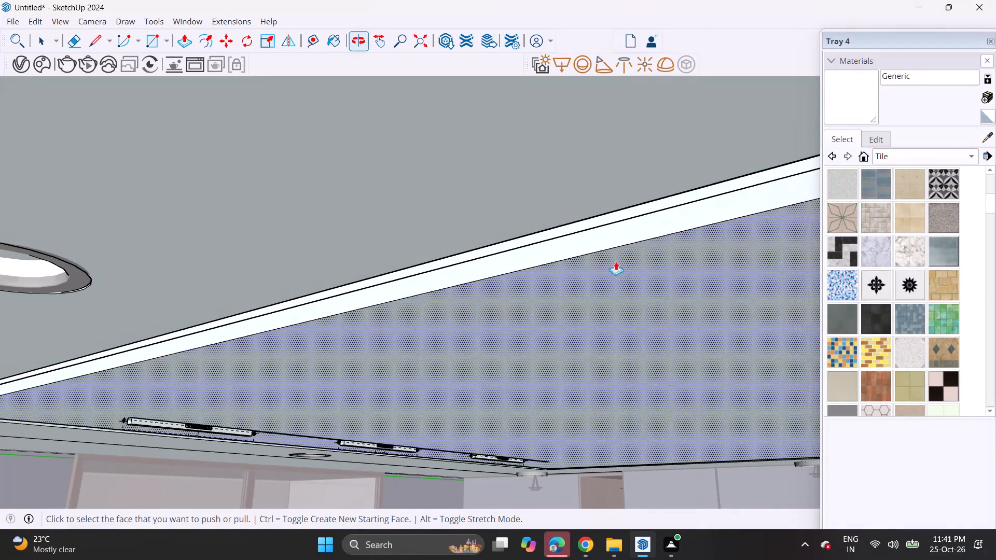
pyautogui.keyDown('shift'); pyautogui.moveTo(881, 174); pyautogui.dragTo(641, 212, button='middle'); pyautogui.keyUp('shift')
pyautogui.moveTo(720, 224); pyautogui.dragTo(164, 355, button='middle')
pyautogui.keyDown('shift'); pyautogui.moveTo(606, 228); pyautogui.dragTo(305, 310, button='middle'); pyautogui.keyUp('shift')
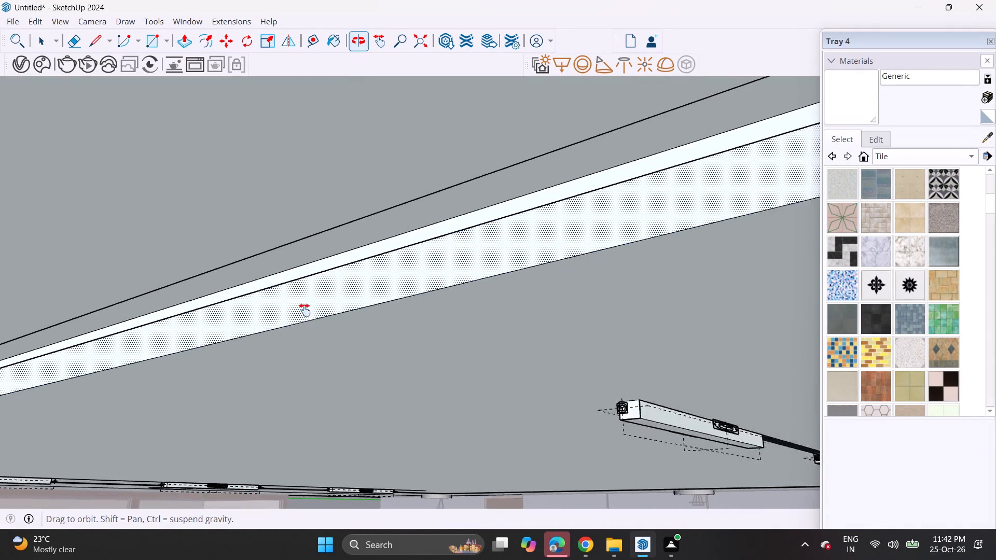
pyautogui.keyDown('shift'); pyautogui.moveTo(305, 310); pyautogui.dragTo(167, 386, button='middle'); pyautogui.keyUp('shift')
pyautogui.keyDown('shift'); pyautogui.moveTo(694, 284); pyautogui.dragTo(519, 304, button='middle'); pyautogui.keyUp('shift')
pyautogui.doubleClick(678, 256)
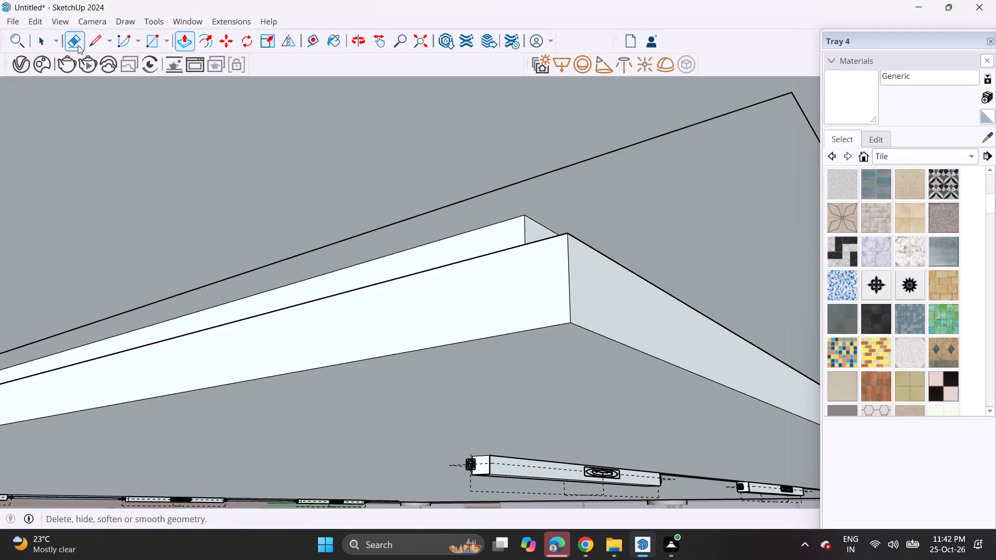
# Group the three recessed cove faces around the central ceiling panel and convert the group to a V-Ray mesh light.
pyautogui.click(46, 41)
pyautogui.scroll(3, 491, 198)
pyautogui.click(548, 247)
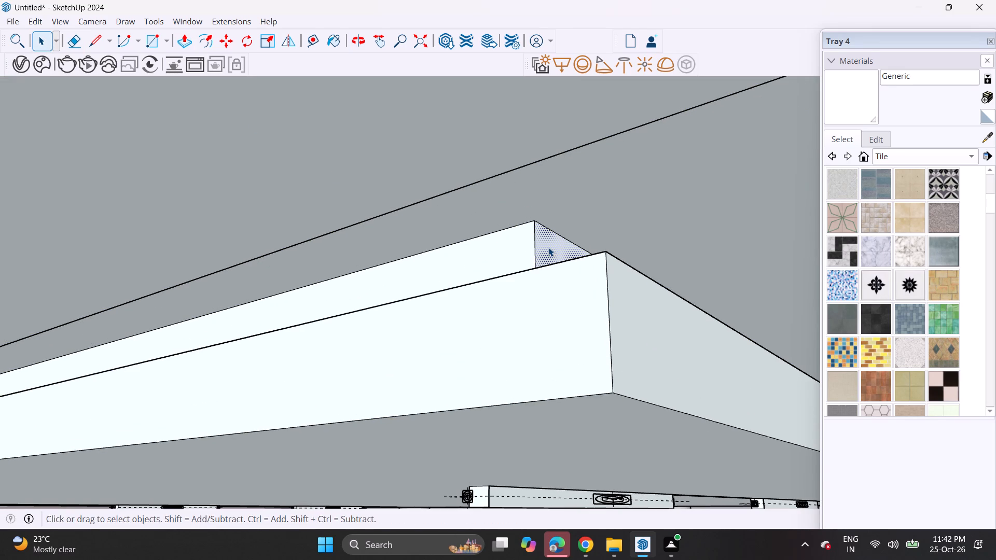
pyautogui.keyDown('ctrl'); pyautogui.click(490, 259); pyautogui.keyUp('ctrl')
pyautogui.keyDown('ctrl'); pyautogui.scroll(-2, 270, 281); pyautogui.keyUp('ctrl')
pyautogui.keyDown('ctrl'); pyautogui.scroll(1, 270, 282); pyautogui.keyUp('ctrl')
pyautogui.keyDown('ctrl'); pyautogui.scroll(-1, 270, 284); pyautogui.keyUp('ctrl')
pyautogui.keyDown('ctrl'); pyautogui.keyDown('shift'); pyautogui.moveTo(198, 326); pyautogui.dragTo(577, 194, button='middle'); pyautogui.keyUp('shift'); pyautogui.keyUp('ctrl')
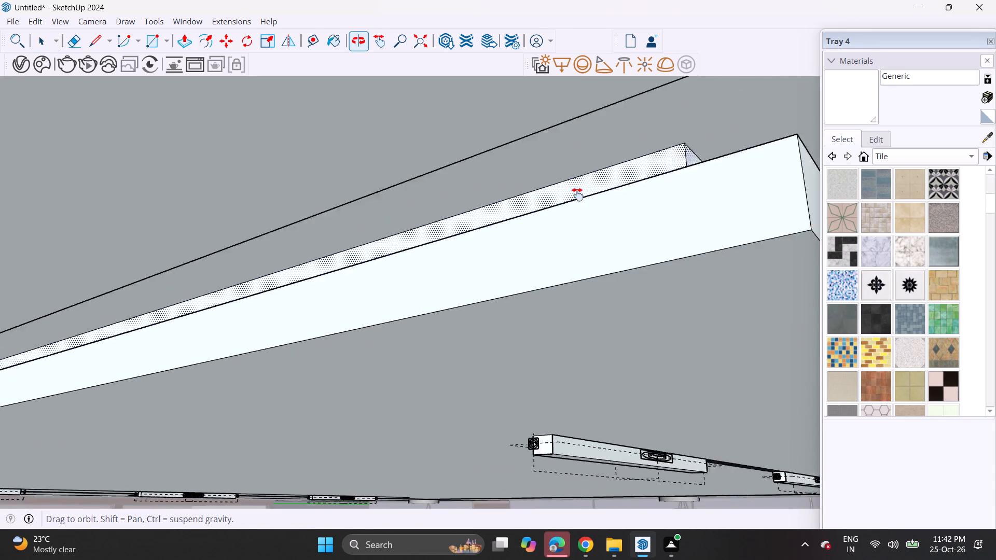
pyautogui.keyDown('ctrl'); pyautogui.keyDown('shift'); pyautogui.moveTo(577, 194); pyautogui.dragTo(860, 65, button='middle'); pyautogui.keyUp('shift'); pyautogui.keyUp('ctrl')
pyautogui.keyDown('ctrl'); pyautogui.keyDown('shift'); pyautogui.scroll(1, 853, 68); pyautogui.keyUp('shift'); pyautogui.keyUp('ctrl')
pyautogui.keyDown('ctrl'); pyautogui.moveTo(94, 328); pyautogui.dragTo(437, 144, button='middle'); pyautogui.keyUp('ctrl')
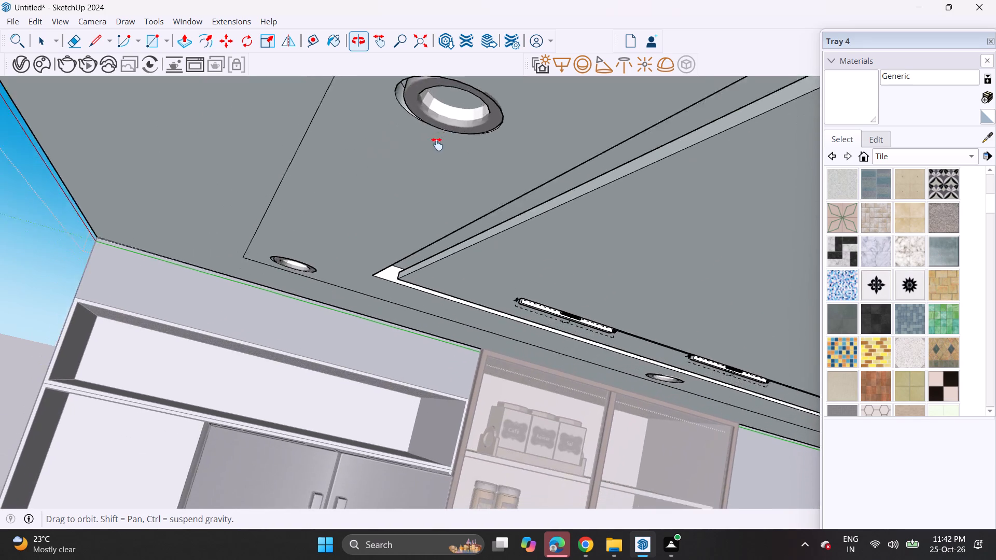
pyautogui.keyDown('ctrl'); pyautogui.moveTo(437, 144); pyautogui.dragTo(398, 89, button='middle'); pyautogui.keyUp('ctrl')
pyautogui.keyDown('ctrl'); pyautogui.moveTo(367, 301); pyautogui.dragTo(852, 256, button='middle'); pyautogui.keyUp('ctrl')
pyautogui.keyDown('ctrl'); pyautogui.scroll(1, 93, 538); pyautogui.keyUp('ctrl')
pyautogui.keyDown('ctrl'); pyautogui.moveTo(53, 529); pyautogui.dragTo(36, 507, button='middle'); pyautogui.keyUp('ctrl')
pyautogui.keyDown('ctrl'); pyautogui.moveTo(112, 455); pyautogui.dragTo(266, 255, button='middle'); pyautogui.keyUp('ctrl')
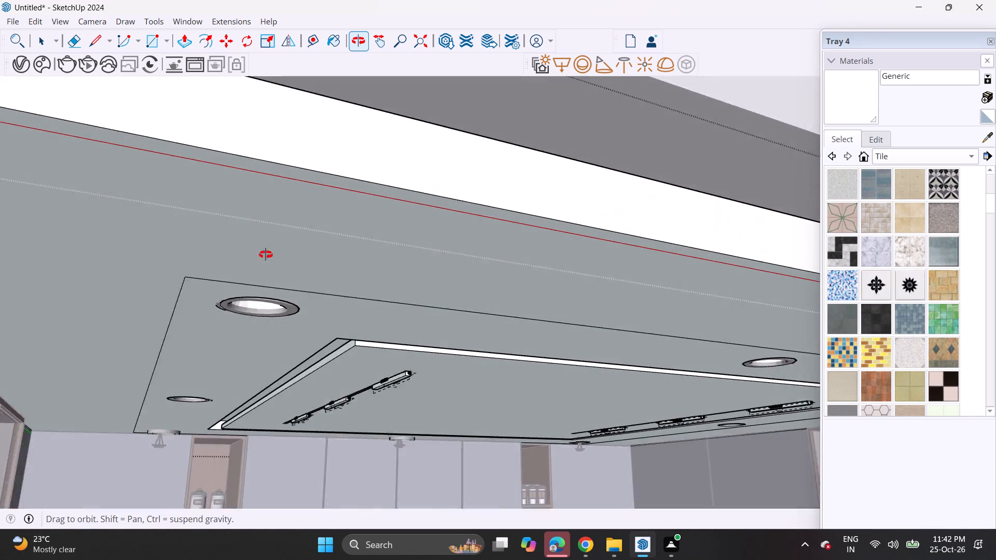
pyautogui.keyDown('ctrl'); pyautogui.moveTo(266, 255); pyautogui.dragTo(321, 251, button='middle'); pyautogui.keyUp('ctrl')
pyautogui.keyDown('ctrl'); pyautogui.scroll(19, 277, 340); pyautogui.keyUp('ctrl')
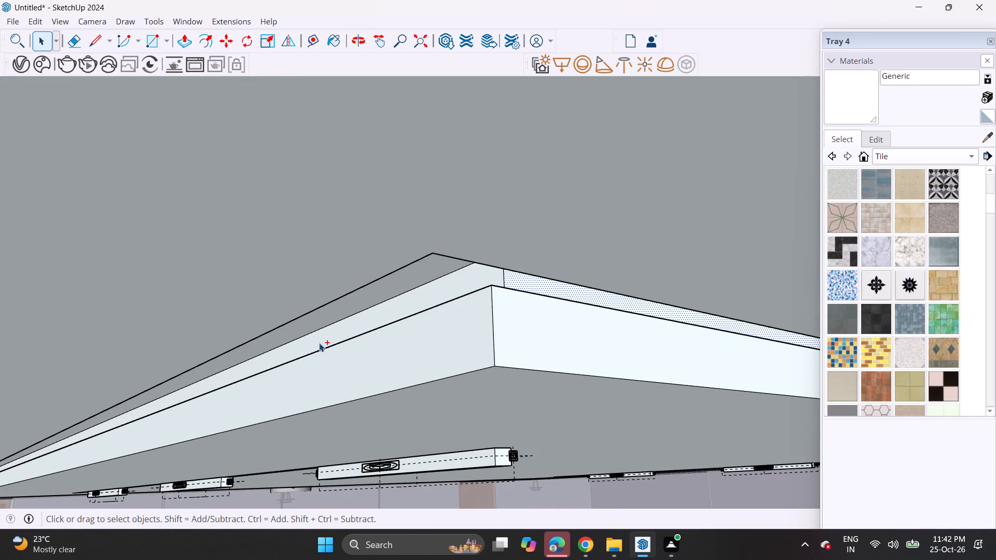
pyautogui.keyDown('ctrl'); pyautogui.click(319, 343); pyautogui.keyUp('ctrl')
pyautogui.rightClick(327, 338)
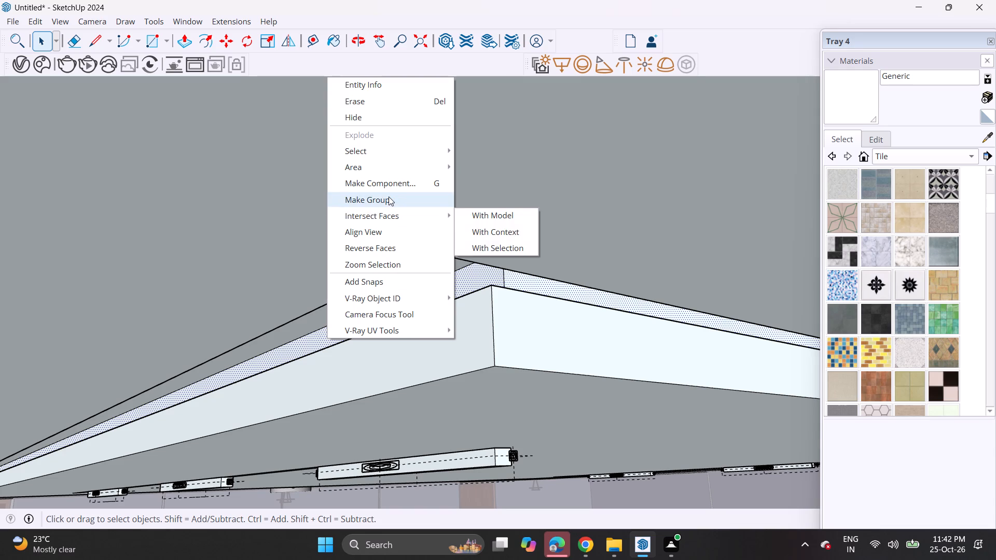
pyautogui.click(389, 197)
pyautogui.click(688, 58)
# Delete the leftover grey panel, brown ground plane and black unit standing outside beside the kitchen room.
pyautogui.moveTo(636, 240); pyautogui.dragTo(611, 235, button='middle')
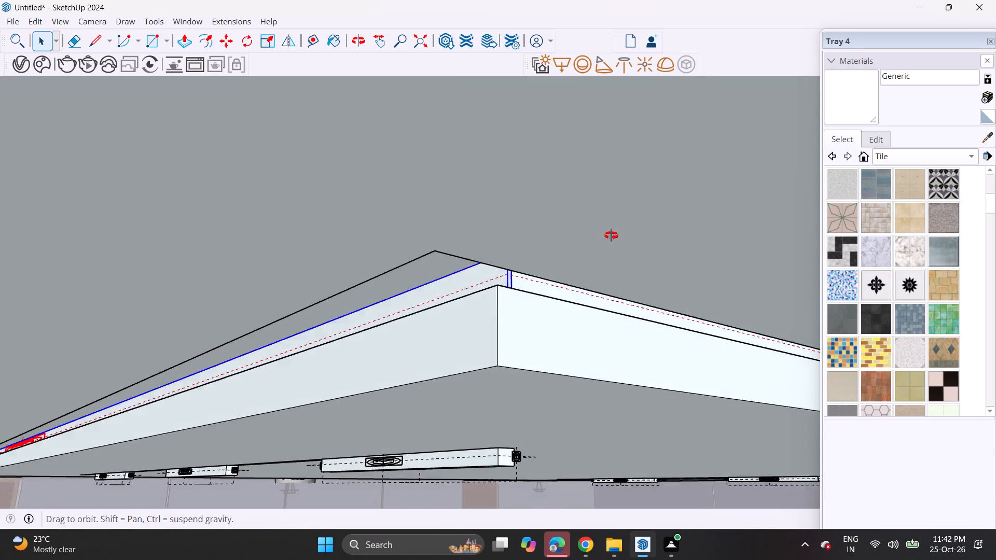
pyautogui.moveTo(611, 235); pyautogui.dragTo(501, 255, button='middle')
pyautogui.scroll(1, 497, 255)
pyautogui.scroll(-7, 488, 255)
pyautogui.moveTo(537, 312); pyautogui.dragTo(299, 307, button='middle')
pyautogui.scroll(-1, 228, 298)
pyautogui.scroll(1, 228, 298)
pyautogui.scroll(-4, 228, 298)
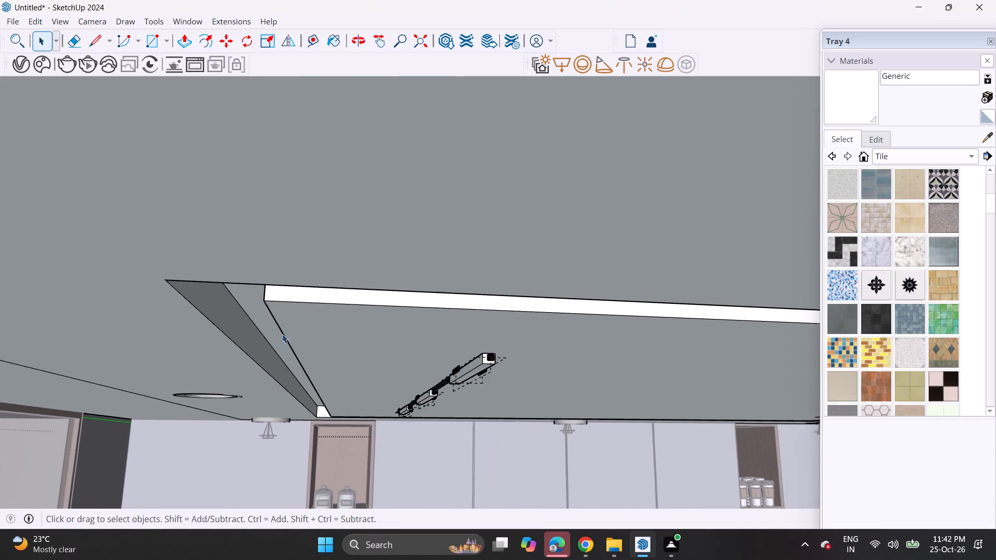
pyautogui.scroll(-12, 282, 334)
pyautogui.scroll(1, 330, 379)
pyautogui.scroll(-19, 372, 376)
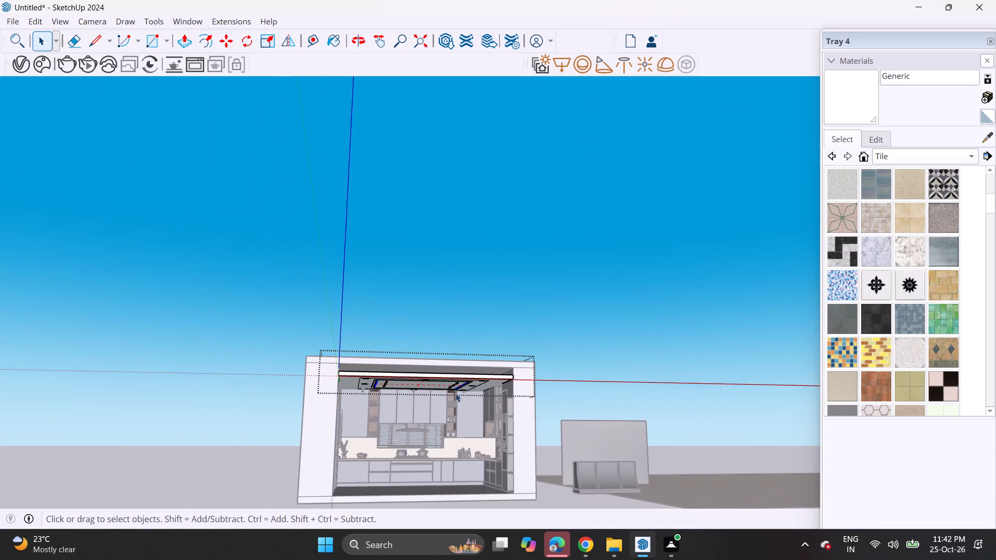
pyautogui.keyDown('shift'); pyautogui.moveTo(445, 386); pyautogui.dragTo(414, 303, button='middle'); pyautogui.keyUp('shift')
pyautogui.moveTo(441, 356); pyautogui.dragTo(417, 393, button='middle')
pyautogui.click(528, 261)
pyautogui.click(589, 367)
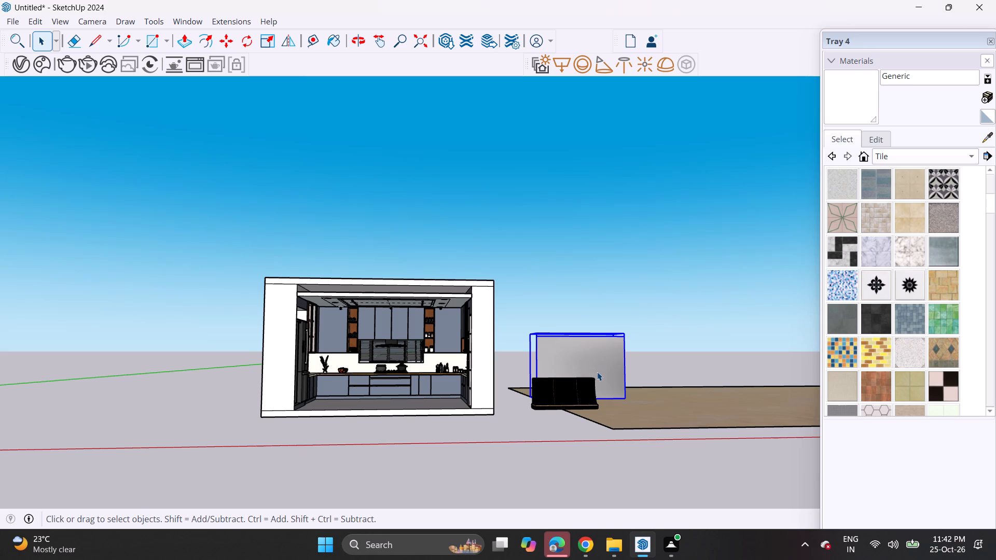
pyautogui.press('Delete')
pyautogui.click(614, 400)
pyautogui.press('Delete')
pyautogui.click(576, 400)
pyautogui.press('Delete')
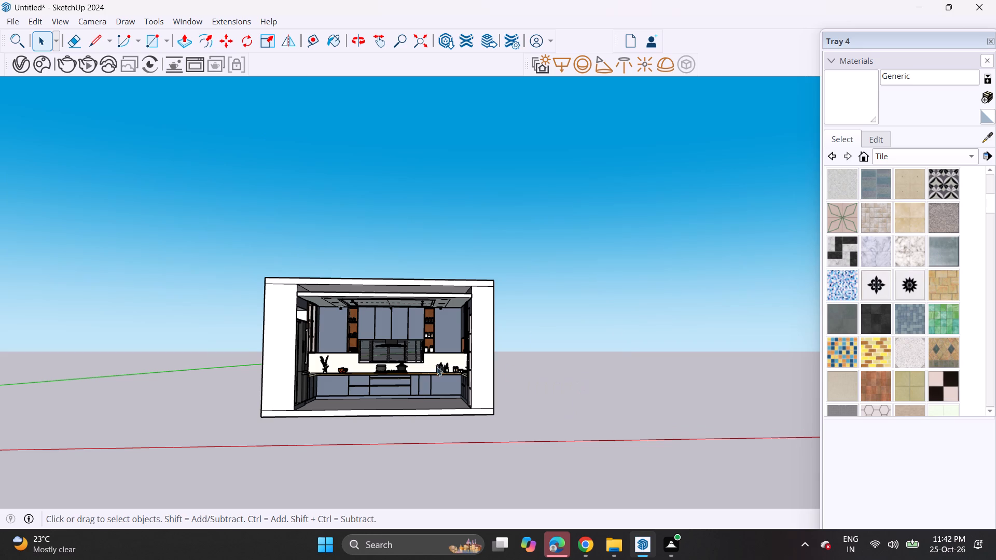
# Extend the room's open front outward by pulling the front faces of the roof slab, both side walls and floor by an equal depth.
pyautogui.click(187, 44)
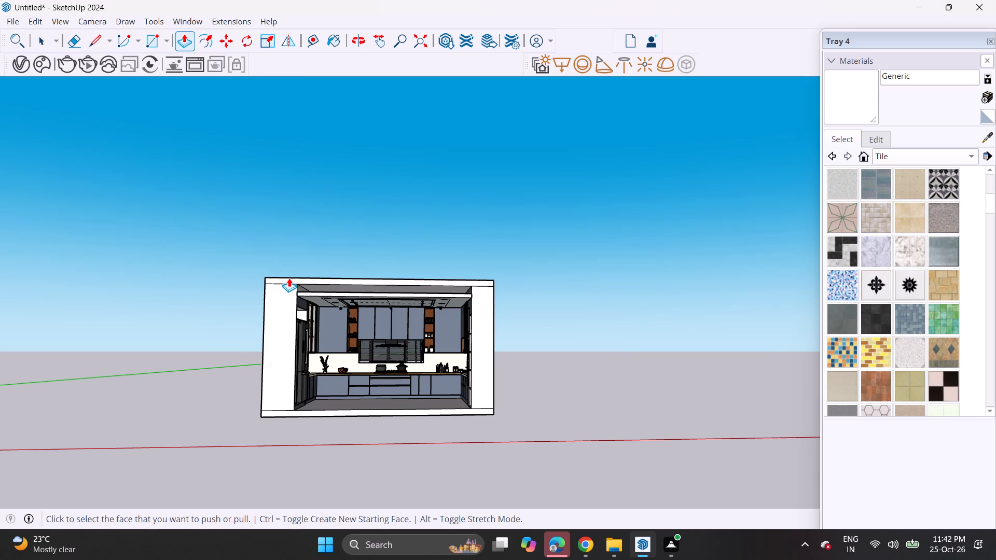
pyautogui.click(289, 278)
pyautogui.click(289, 282)
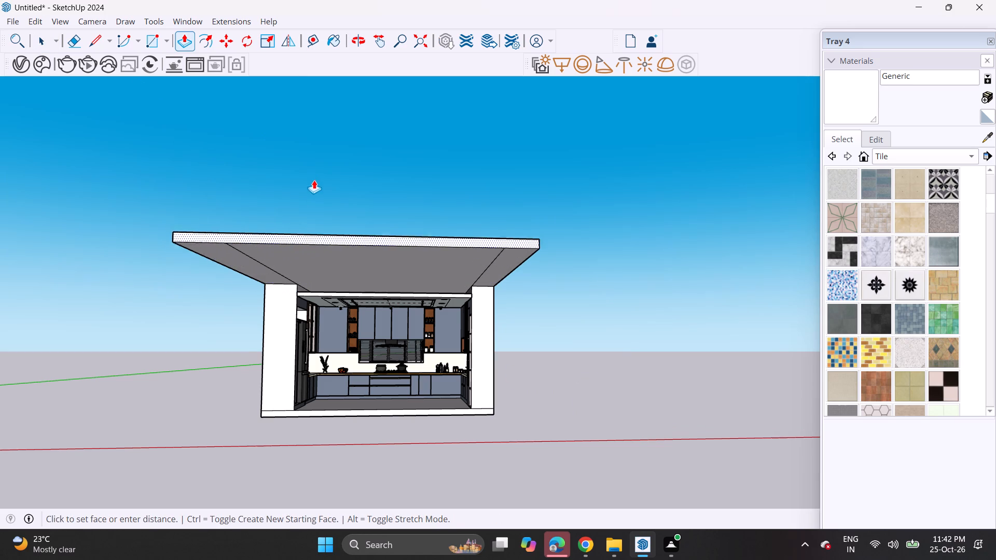
pyautogui.click(315, 176)
pyautogui.doubleClick(285, 360)
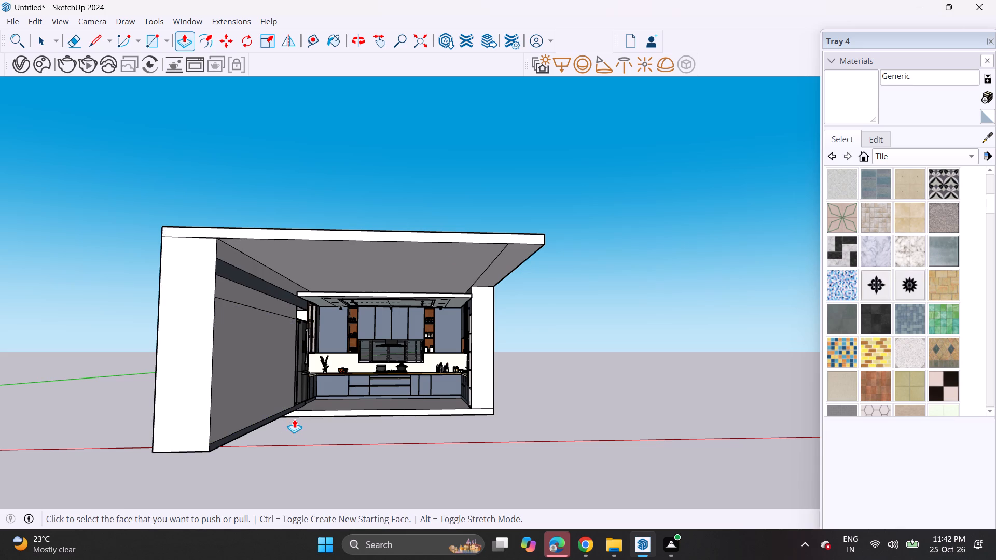
pyautogui.doubleClick(296, 417)
pyautogui.doubleClick(480, 385)
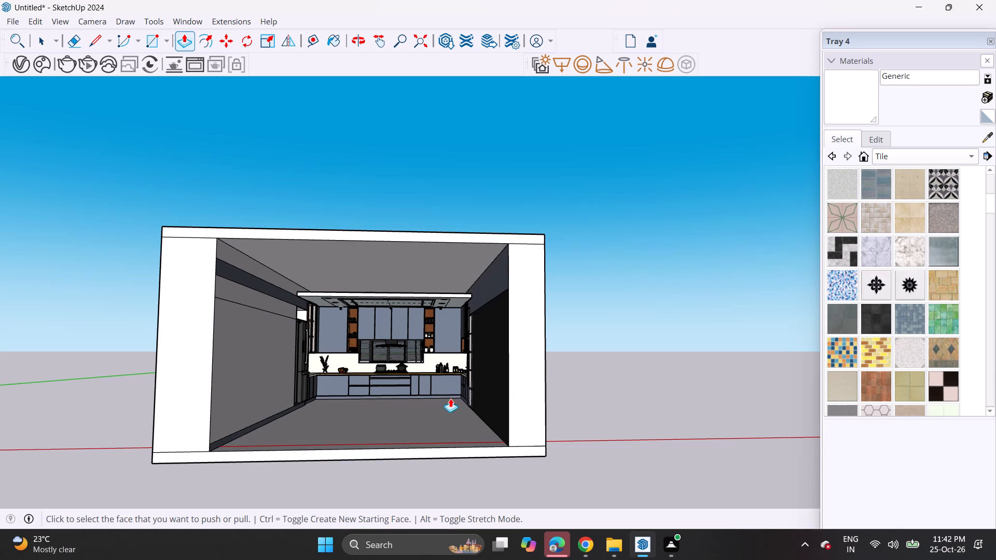
# Set the V-Ray Mesh Light colour to warm orange, about R 0.87, G 0.591, B 0.315.
pyautogui.scroll(6, 295, 283)
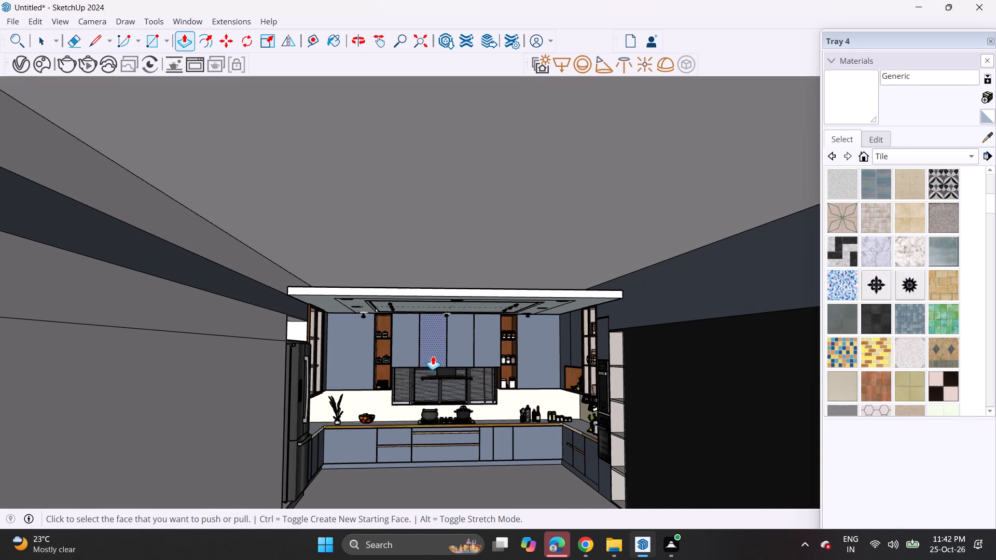
pyautogui.keyDown('shift'); pyautogui.moveTo(422, 354); pyautogui.dragTo(376, 287, button='middle'); pyautogui.keyUp('shift')
pyautogui.scroll(4, 386, 306)
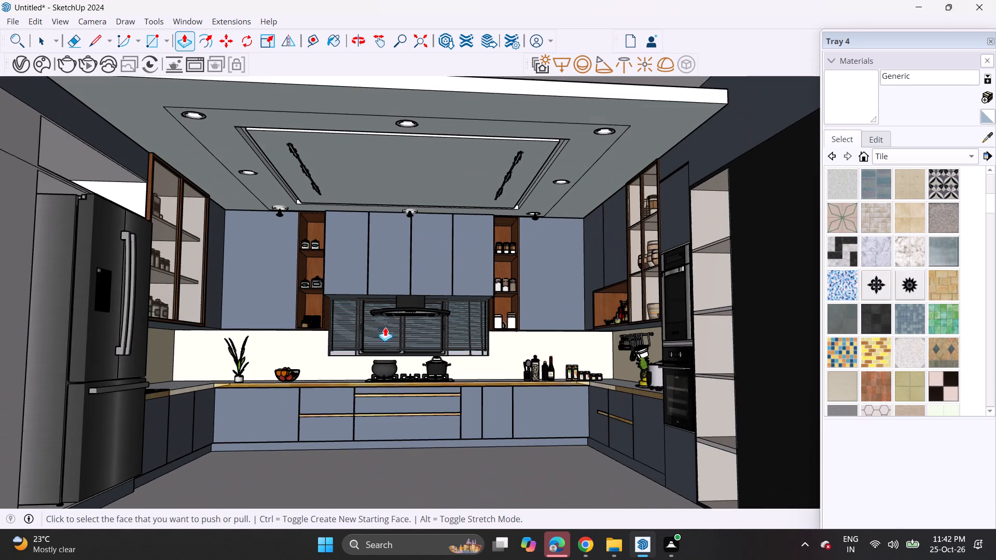
pyautogui.keyDown('shift'); pyautogui.moveTo(384, 332); pyautogui.dragTo(367, 320, button='middle'); pyautogui.keyUp('shift')
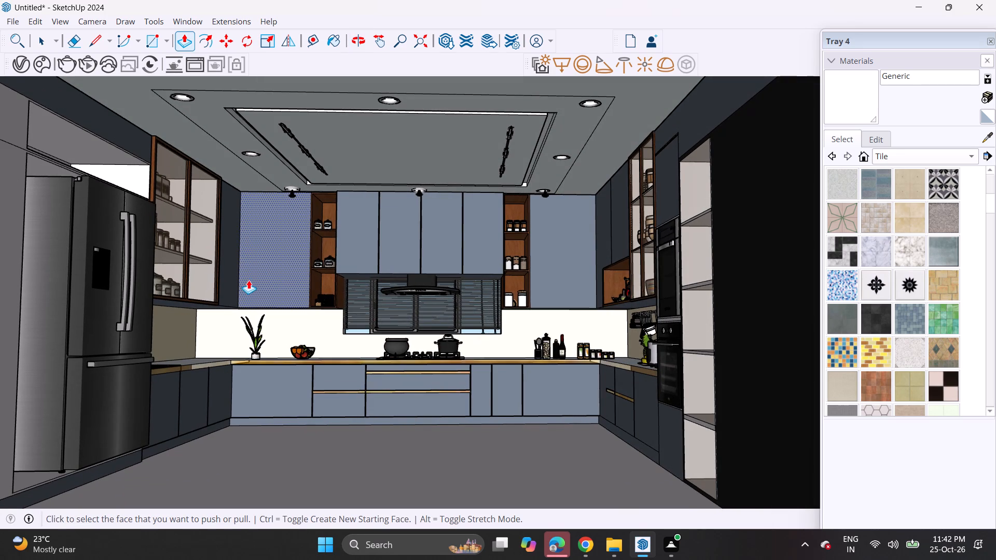
pyautogui.click(16, 63)
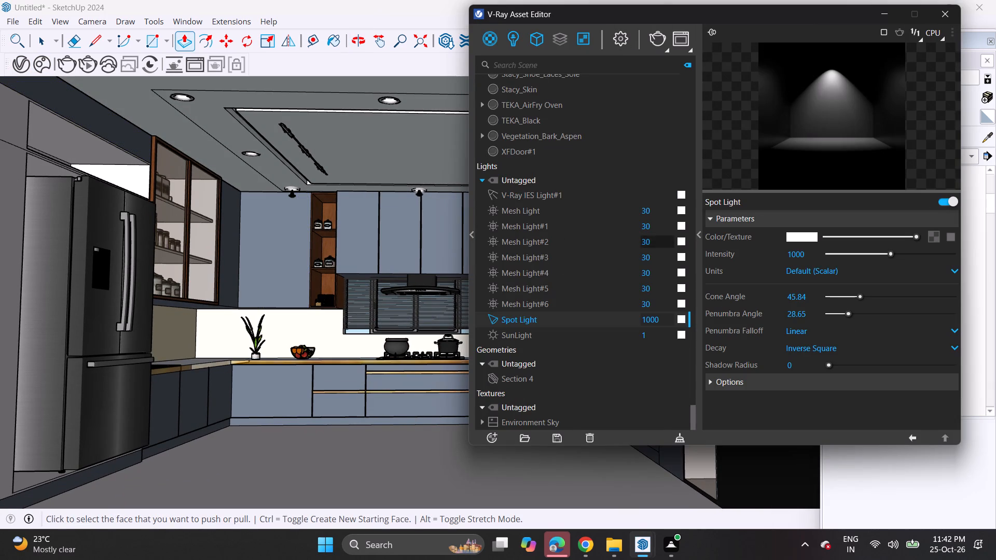
pyautogui.click(680, 213)
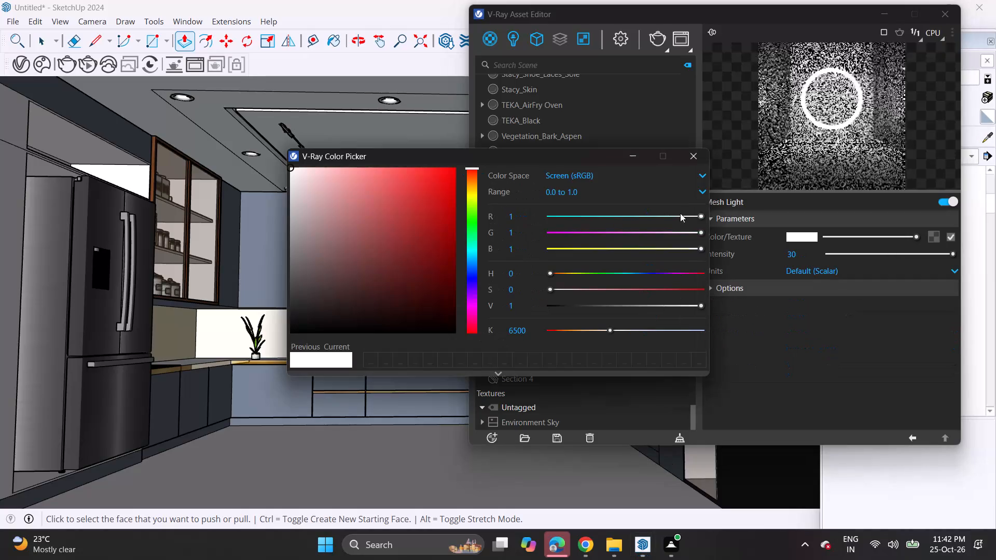
pyautogui.click(478, 188)
pyautogui.click(471, 185)
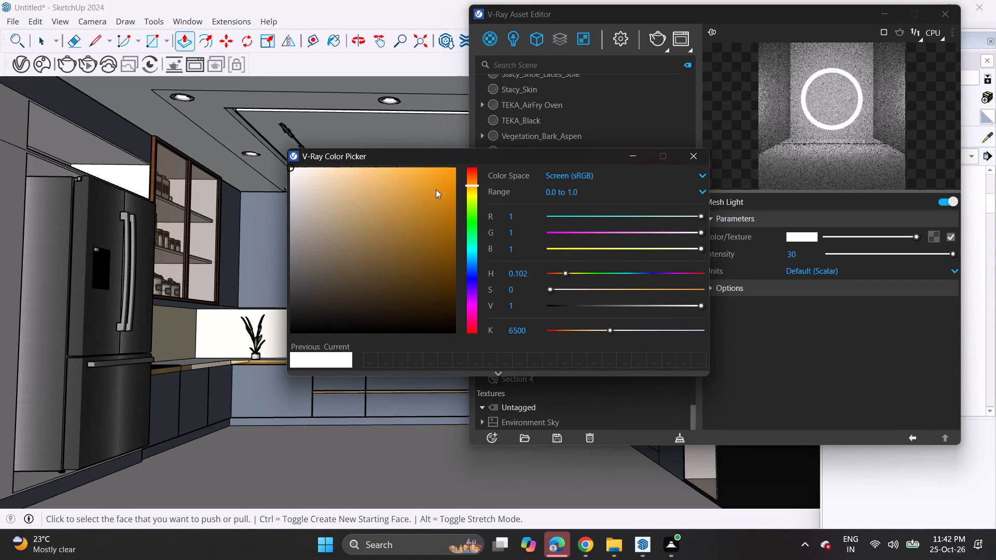
pyautogui.click(394, 189)
pyautogui.click(472, 180)
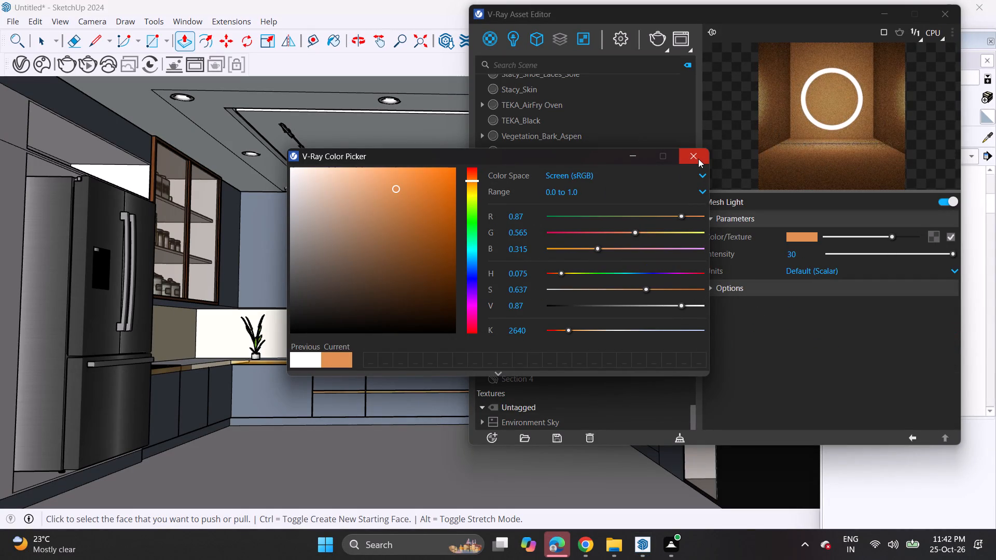
pyautogui.click(473, 183)
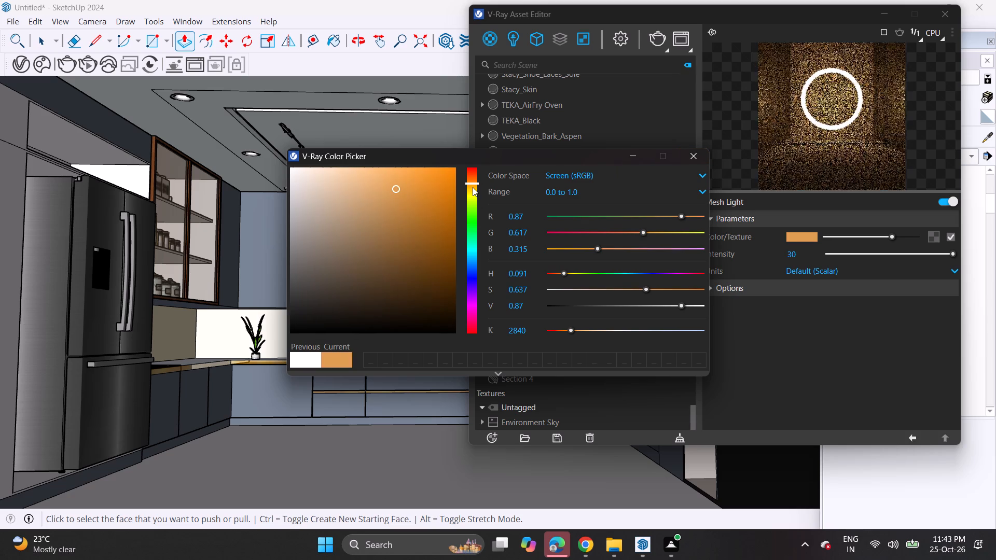
pyautogui.click(473, 187)
pyautogui.click(473, 181)
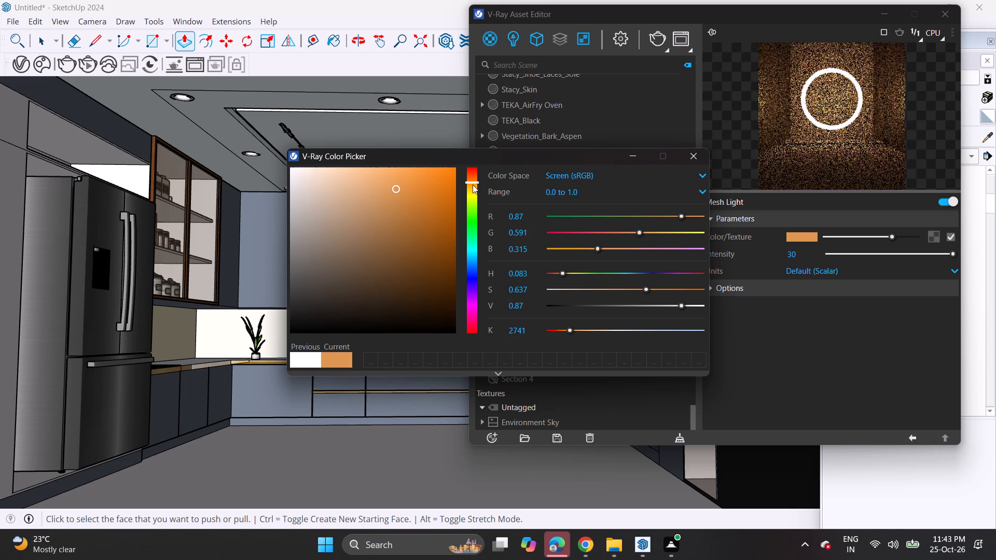
pyautogui.click(698, 157)
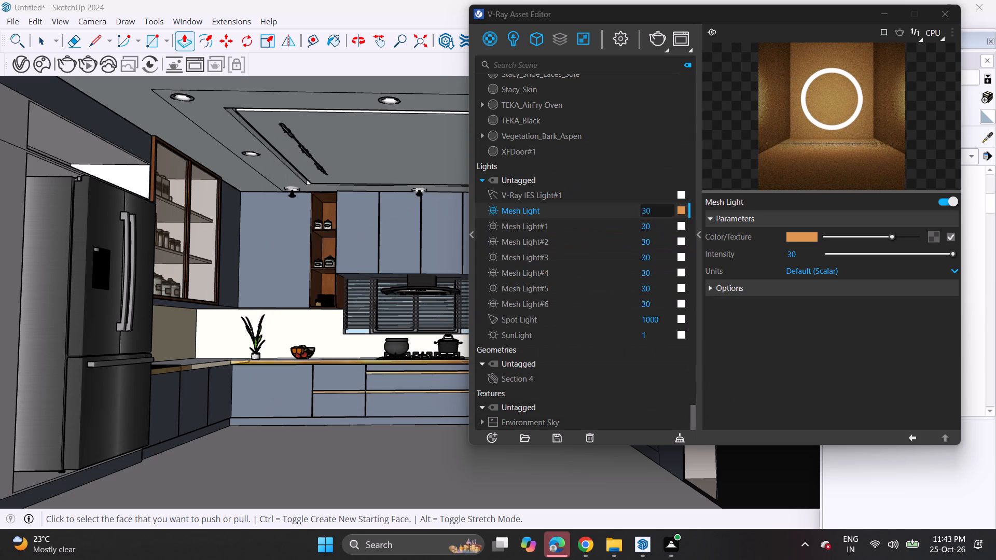
# Set the Mesh Light#1 colour to warm orange, about R 0.878, G 0.631, B 0.335.
pyautogui.click(679, 225)
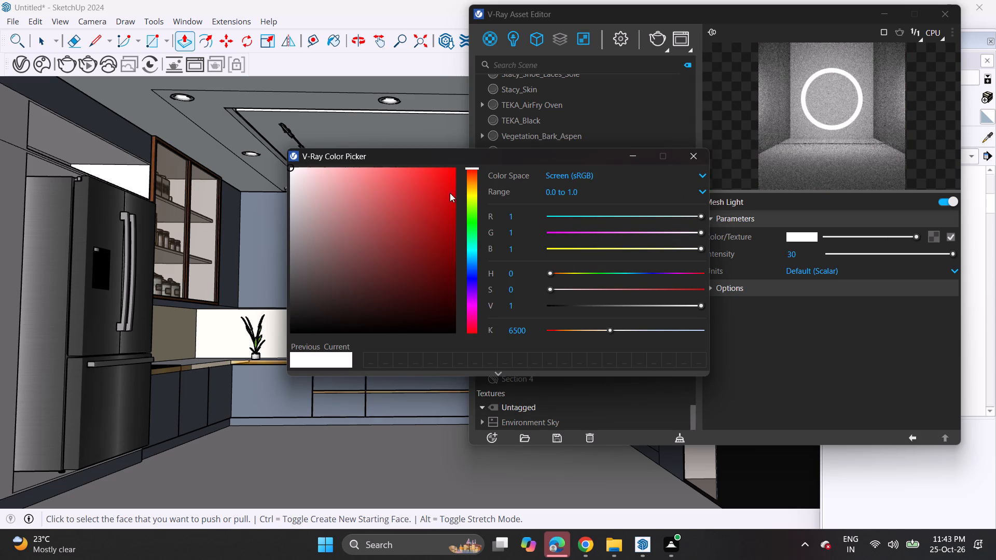
pyautogui.click(473, 183)
pyautogui.click(393, 188)
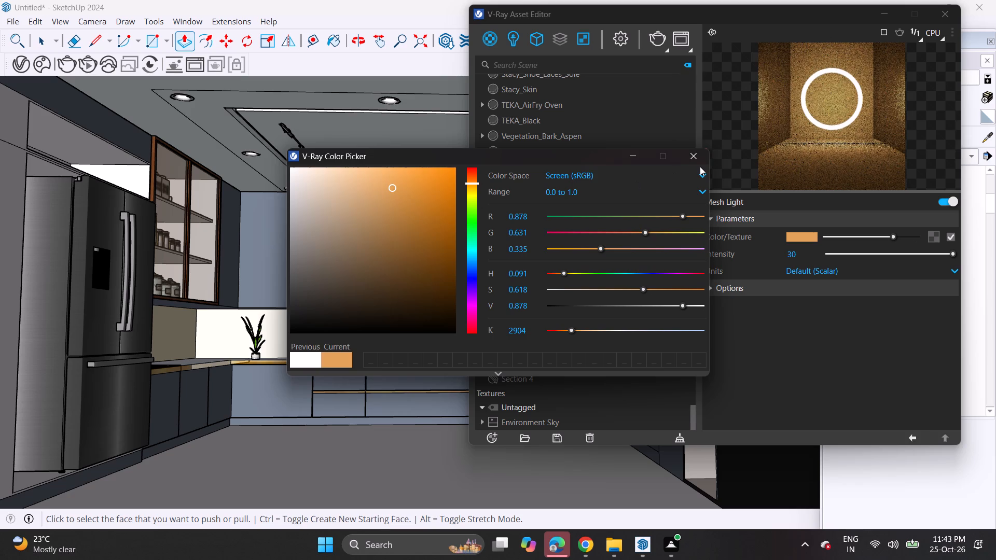
pyautogui.click(700, 157)
# Set the Mesh Light#2 colour to warm orange, about R 0.882, G 0.55, B 0.278.
pyautogui.click(678, 242)
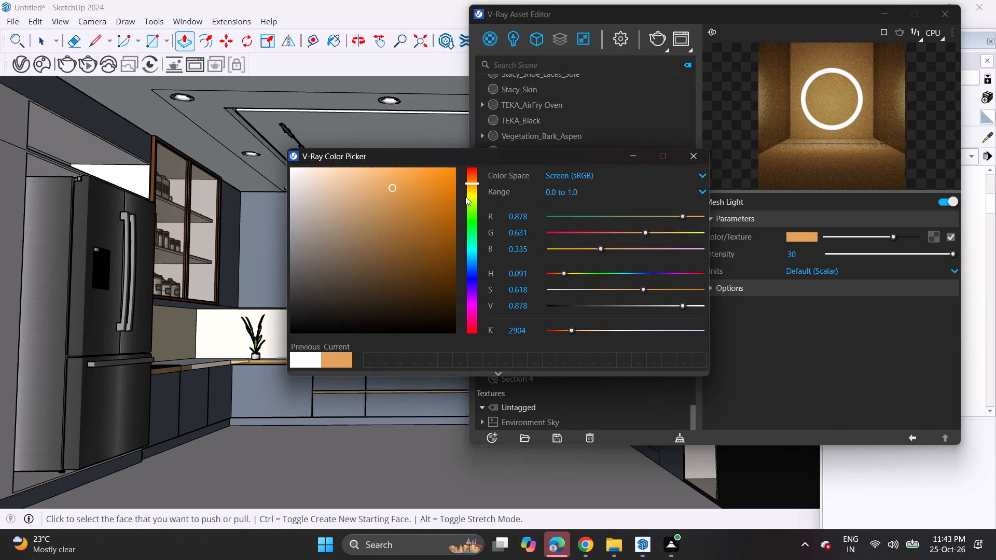
pyautogui.click(405, 190)
pyautogui.click(689, 156)
pyautogui.click(693, 154)
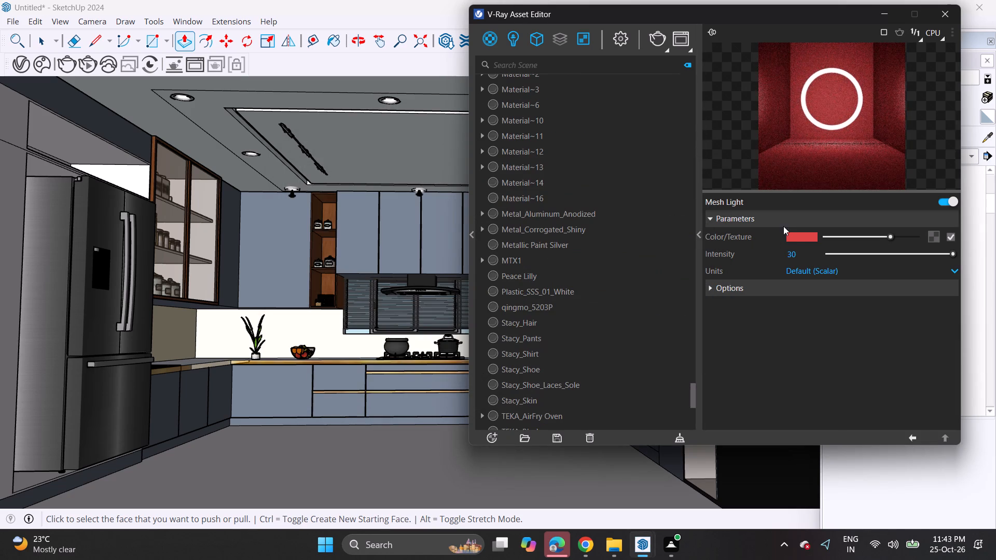
pyautogui.click(790, 239)
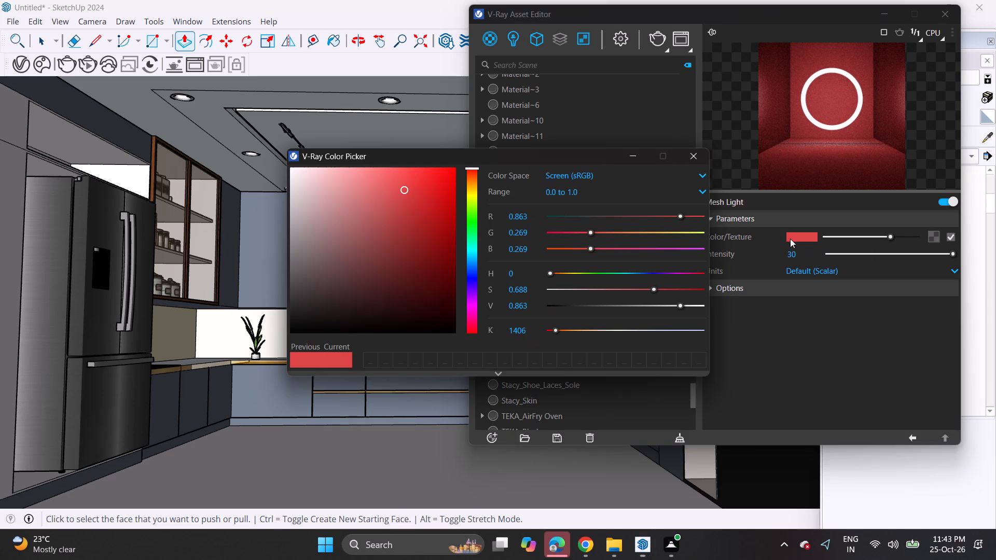
pyautogui.click(471, 180)
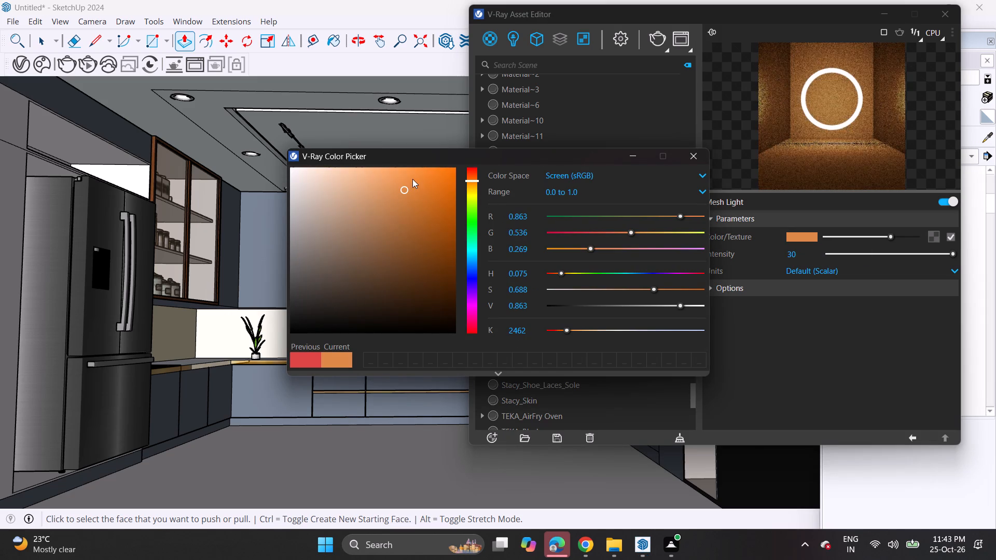
pyautogui.click(400, 201)
pyautogui.click(404, 187)
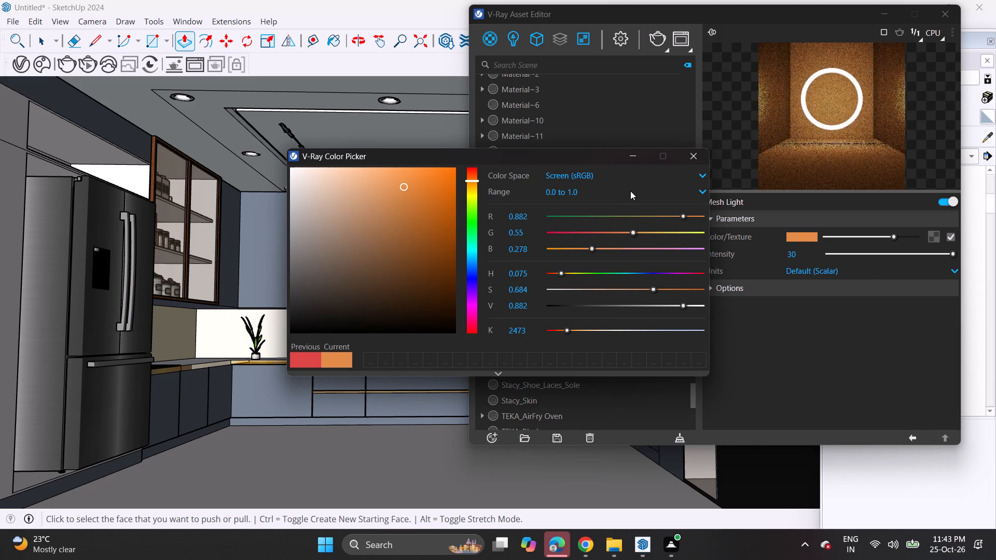
pyautogui.click(692, 160)
# Set the Mesh Light#3 colour to warm orange, about R 0.898, G 0.57, B 0.325.
pyautogui.click(511, 37)
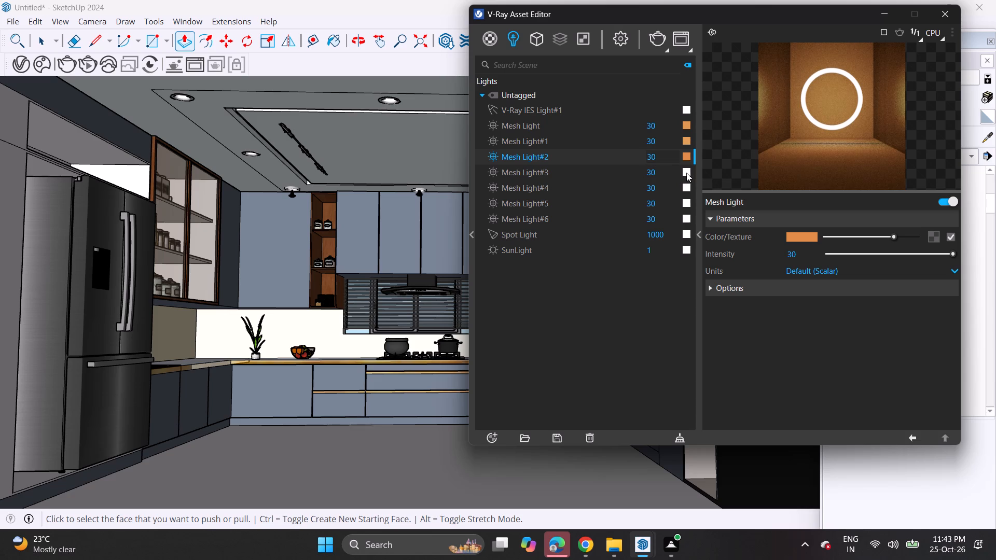
pyautogui.click(686, 173)
pyautogui.click(471, 183)
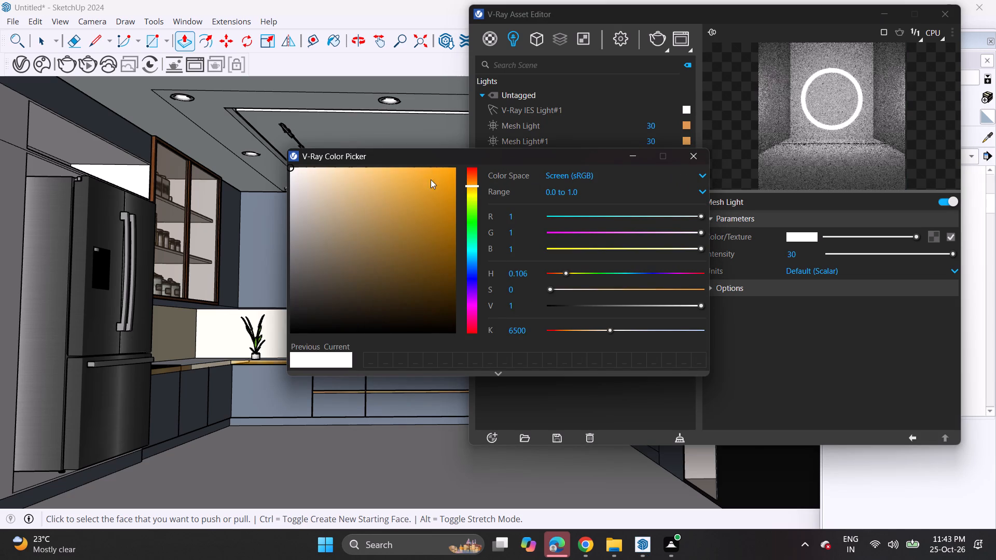
pyautogui.click(396, 185)
pyautogui.click(472, 179)
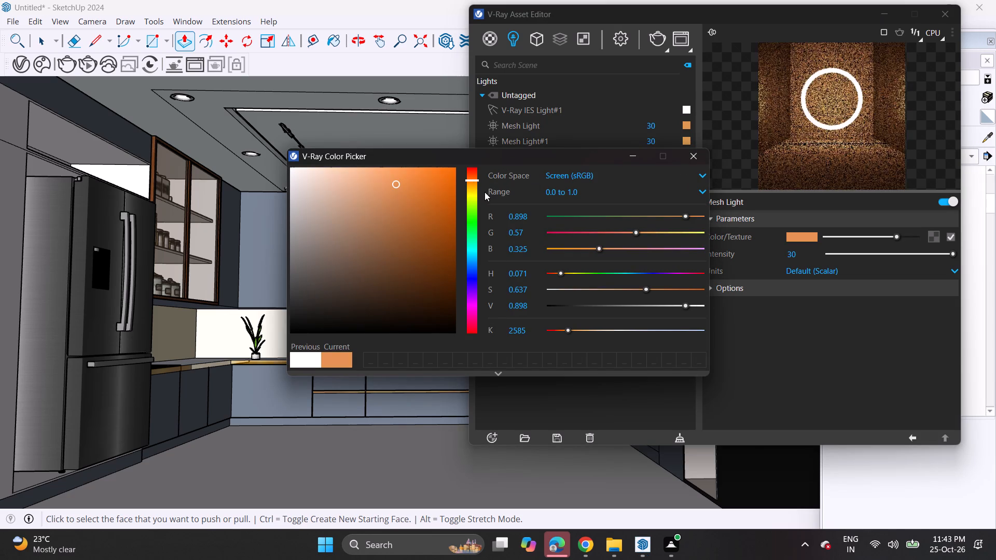
pyautogui.click(688, 157)
# Set the Mesh Light#4 colour to warm orange, about R 0.886, G 0.522, B 0.224.
pyautogui.click(682, 186)
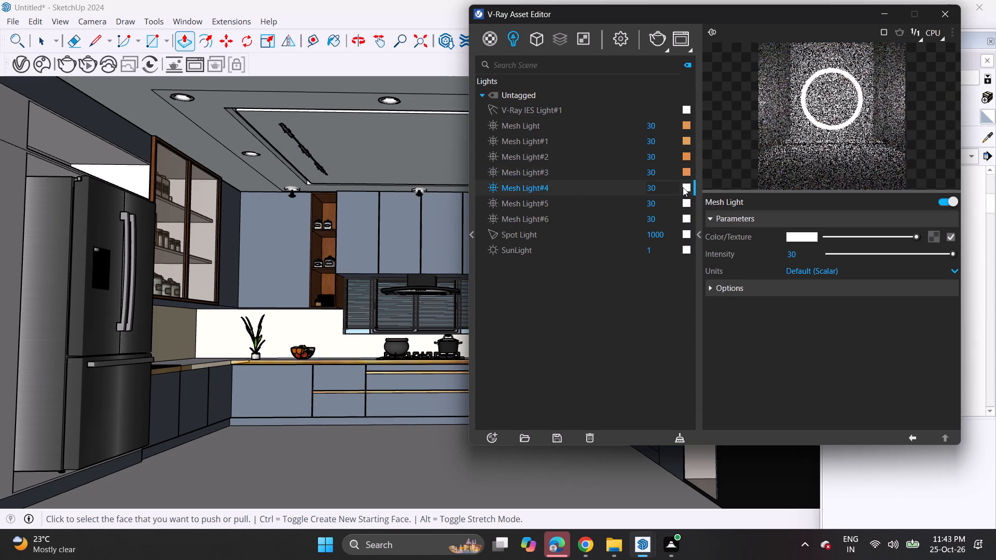
pyautogui.click(683, 187)
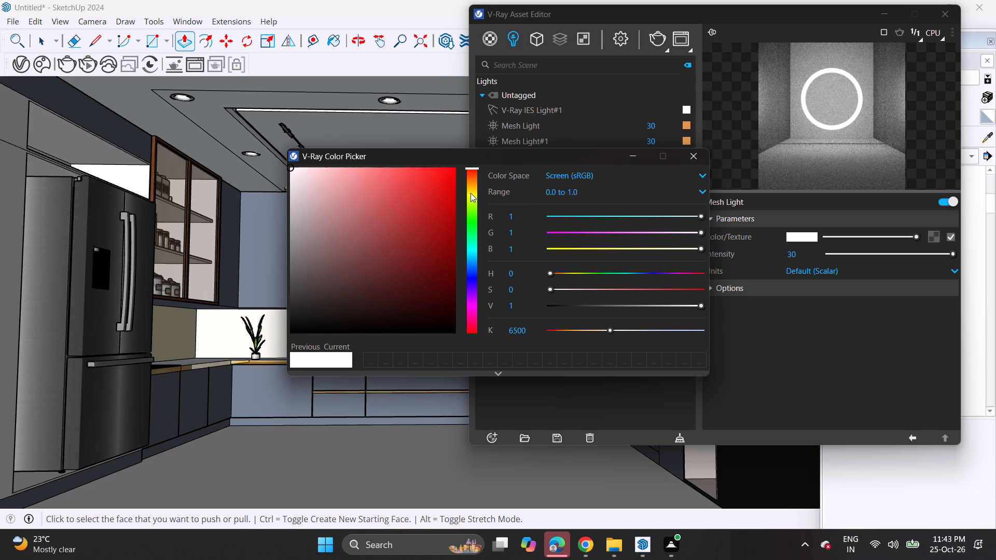
pyautogui.click(471, 193)
pyautogui.click(471, 188)
pyautogui.click(414, 187)
pyautogui.click(476, 180)
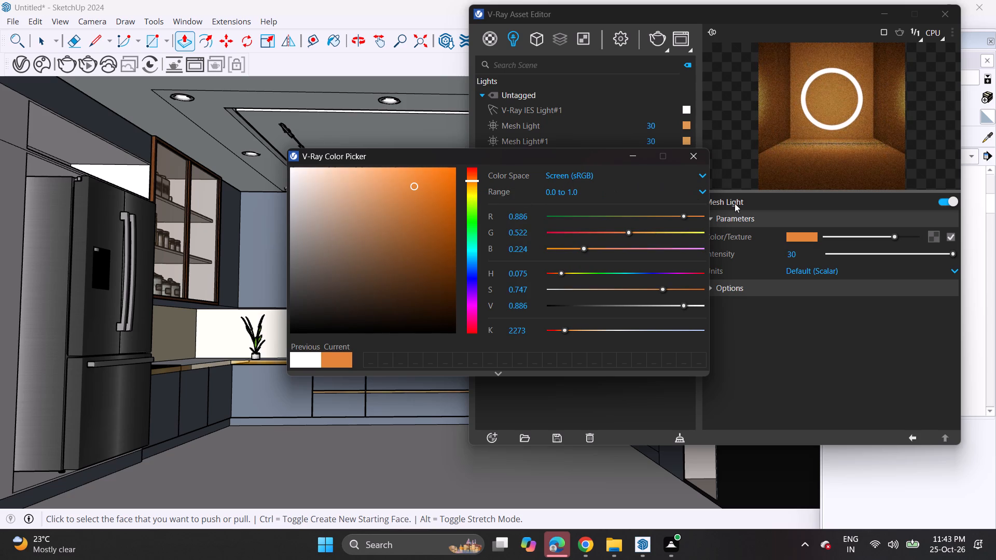
pyautogui.click(691, 161)
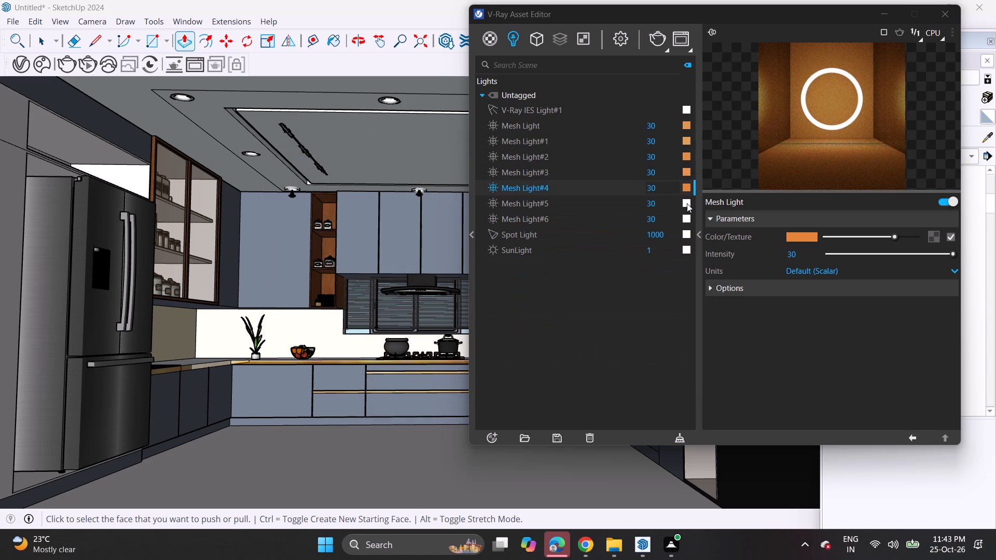
# Set the Mesh Light#5 colour to warm orange, about R 0.839, G 0.583, B 0.278.
pyautogui.click(687, 203)
pyautogui.click(471, 191)
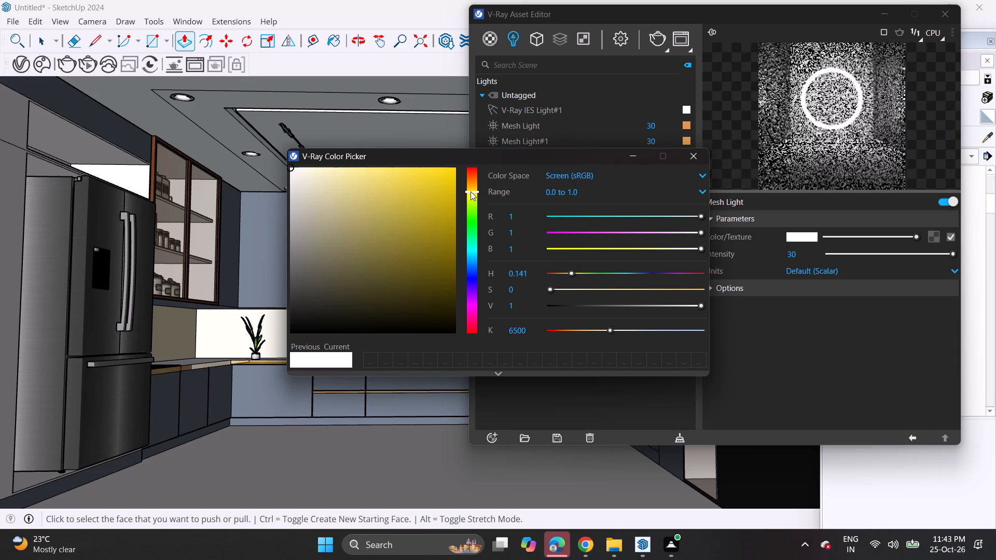
pyautogui.click(472, 183)
pyautogui.click(421, 180)
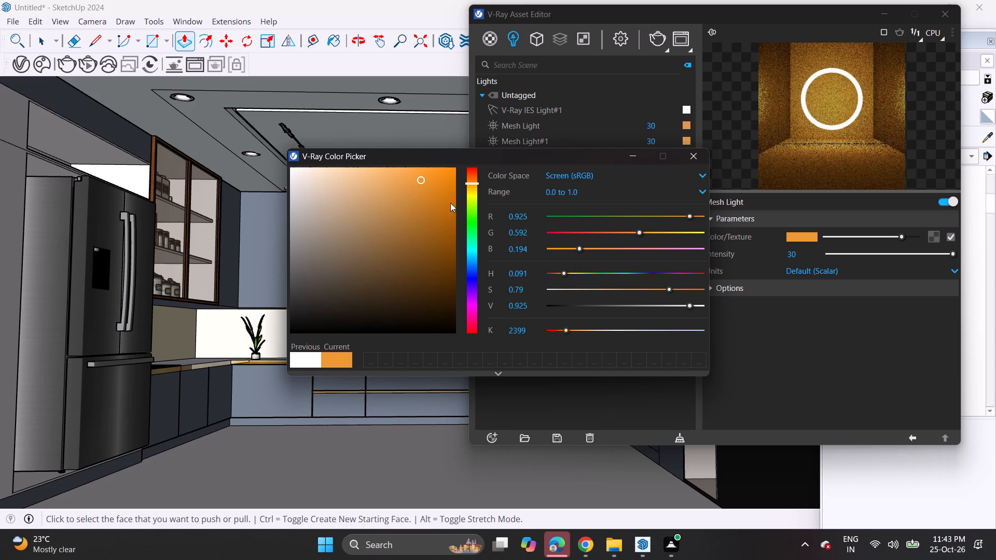
pyautogui.click(408, 178)
pyautogui.click(401, 194)
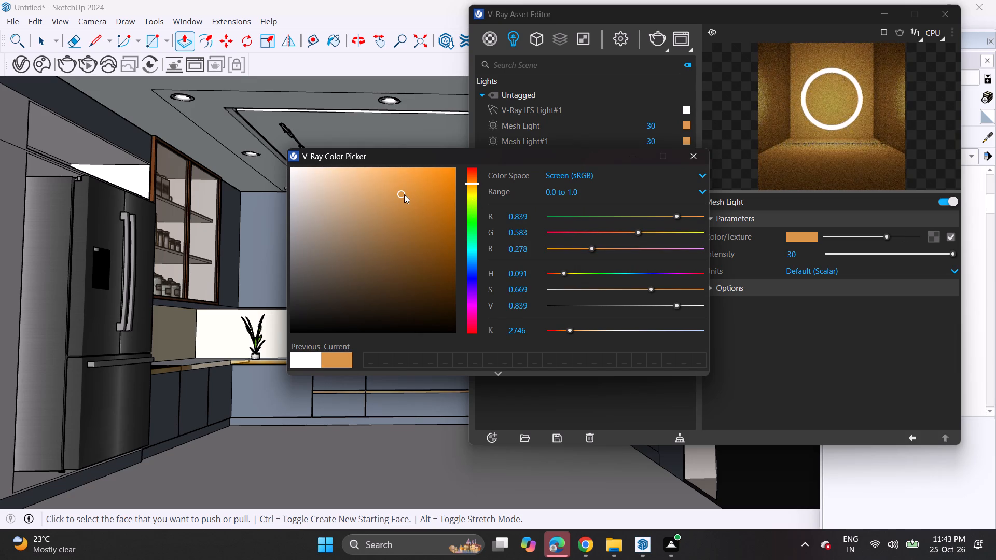
pyautogui.click(688, 160)
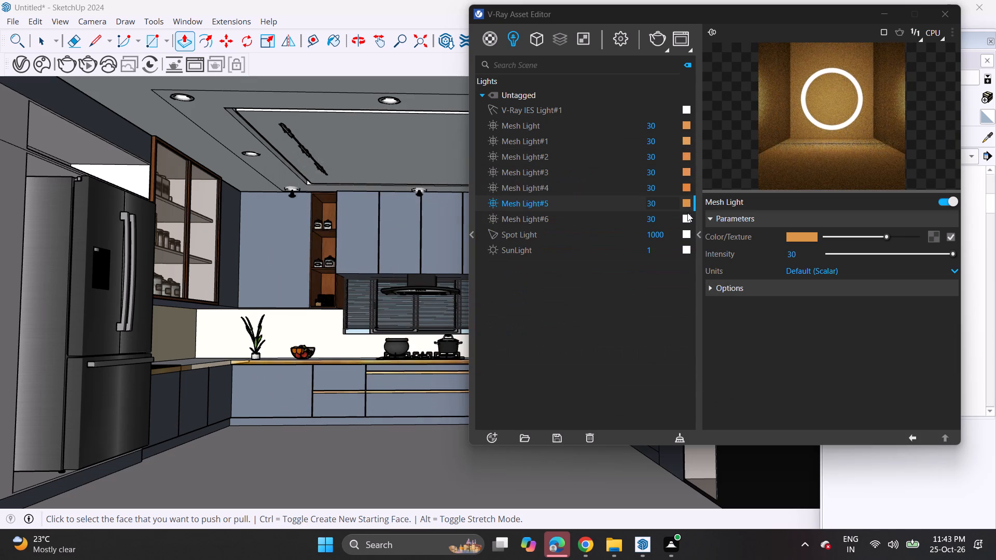
# Set the Mesh Light#6 colour to warm orange with a hue of about 0.087, matching the other mesh lights.
pyautogui.click(686, 217)
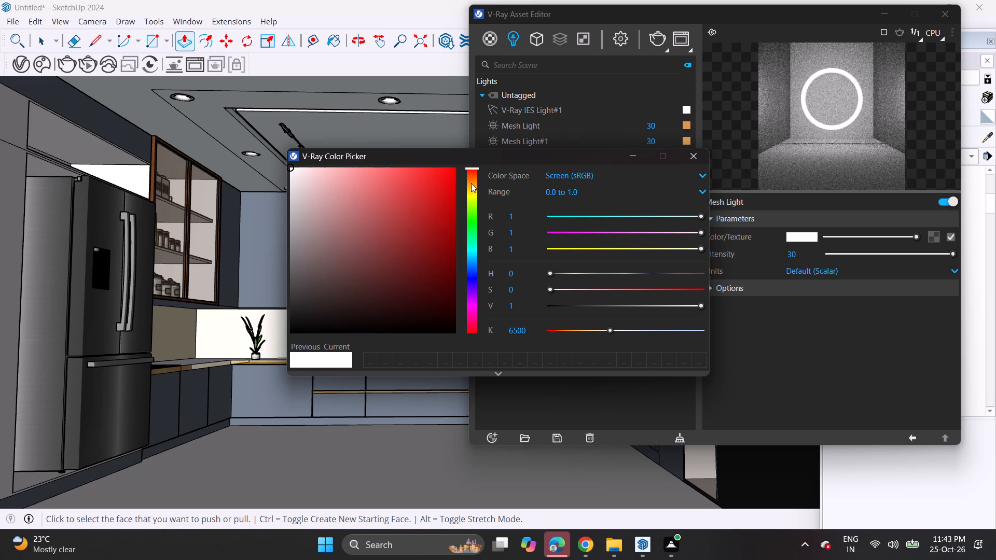
pyautogui.click(471, 183)
pyautogui.click(469, 188)
pyautogui.click(474, 182)
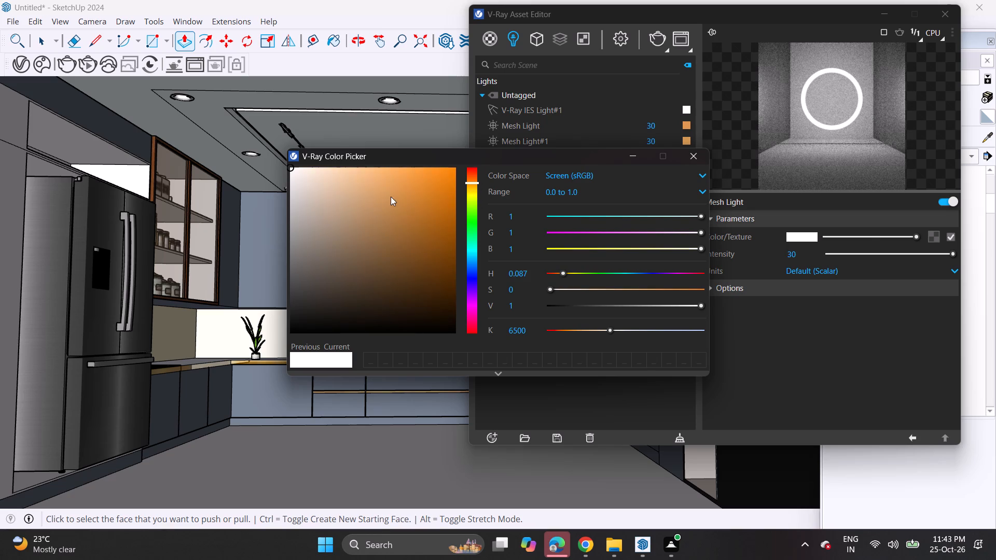
pyautogui.click(391, 197)
pyautogui.click(404, 192)
pyautogui.click(696, 156)
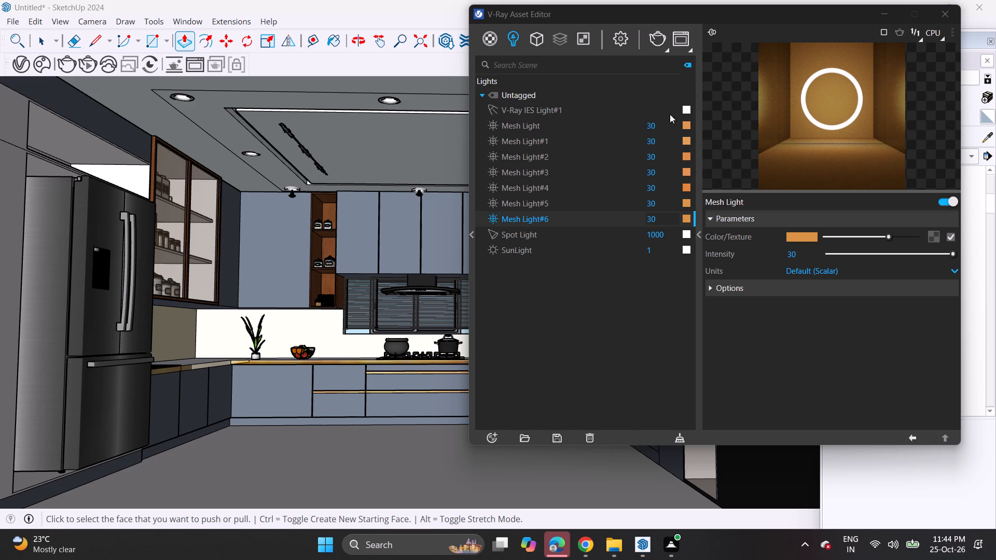
# Set the intensity of the first light, Mesh Light, to 2.
pyautogui.click(660, 126)
pyautogui.press('BackSpace')
pyautogui.press('BackSpace')
pyautogui.press('BackSpace')
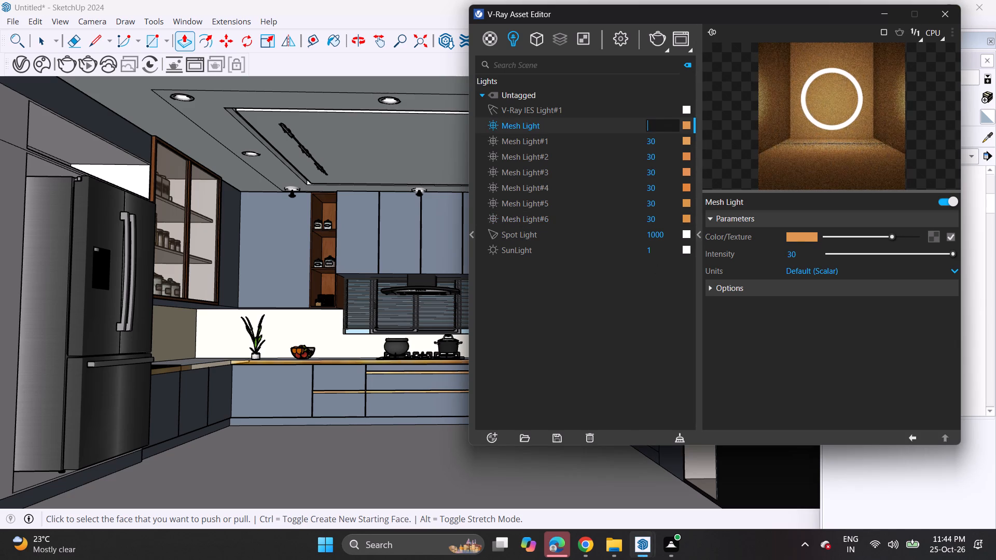
pyautogui.press('2')
pyautogui.press('Return')
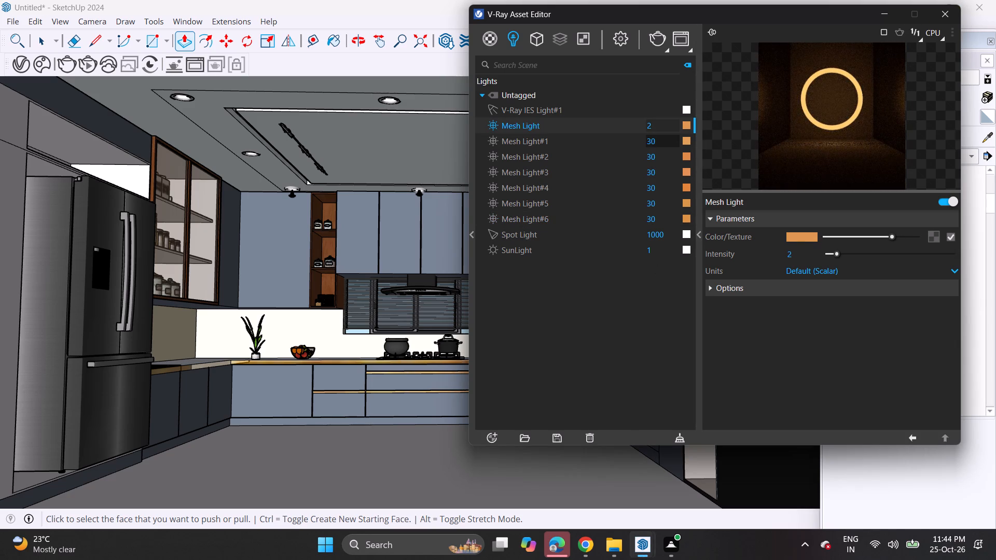
# Set the Mesh Light#1 intensity to 5.
pyautogui.click(661, 143)
pyautogui.press('BackSpace')
pyautogui.press('BackSpace')
pyautogui.press('BackSpace')
pyautogui.press('BackSpace')
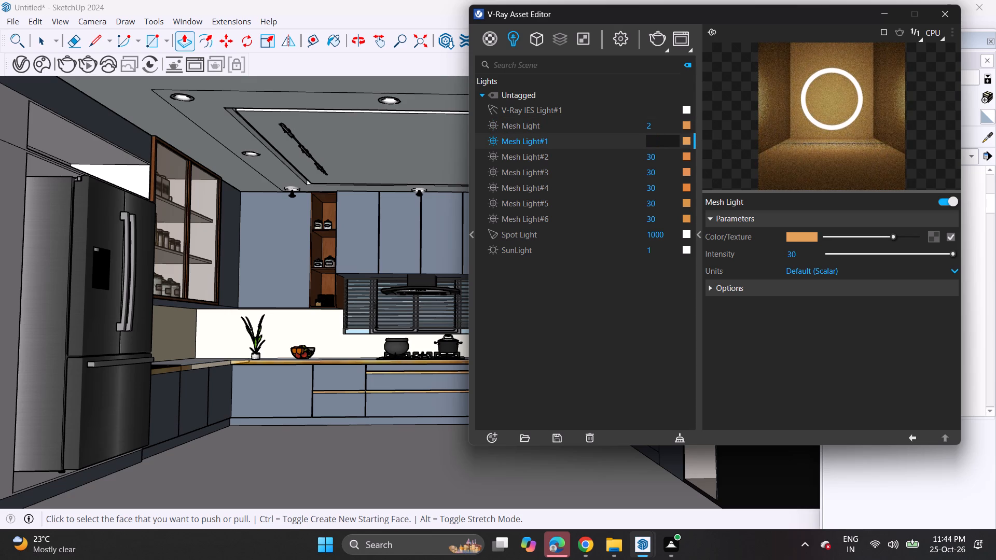
pyautogui.press('5')
pyautogui.press('Return')
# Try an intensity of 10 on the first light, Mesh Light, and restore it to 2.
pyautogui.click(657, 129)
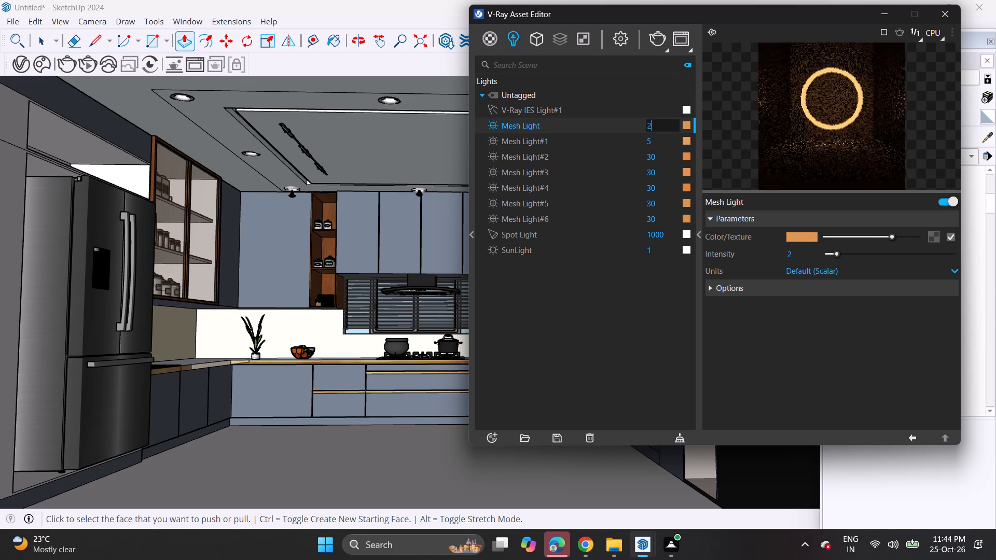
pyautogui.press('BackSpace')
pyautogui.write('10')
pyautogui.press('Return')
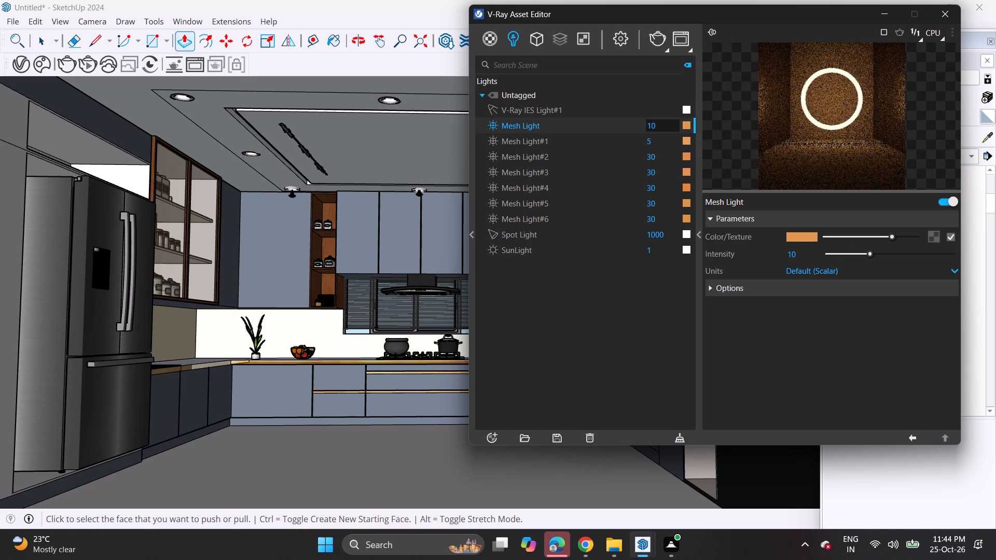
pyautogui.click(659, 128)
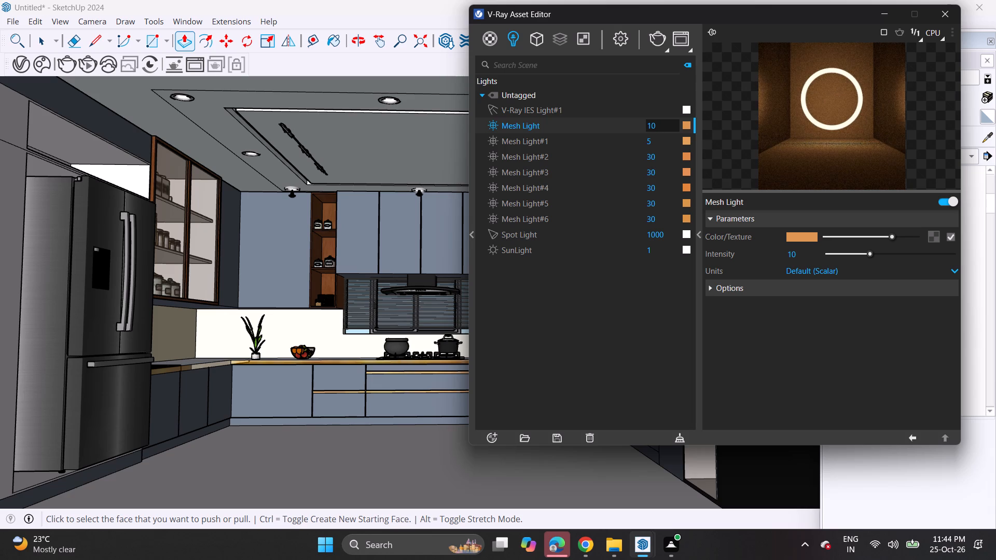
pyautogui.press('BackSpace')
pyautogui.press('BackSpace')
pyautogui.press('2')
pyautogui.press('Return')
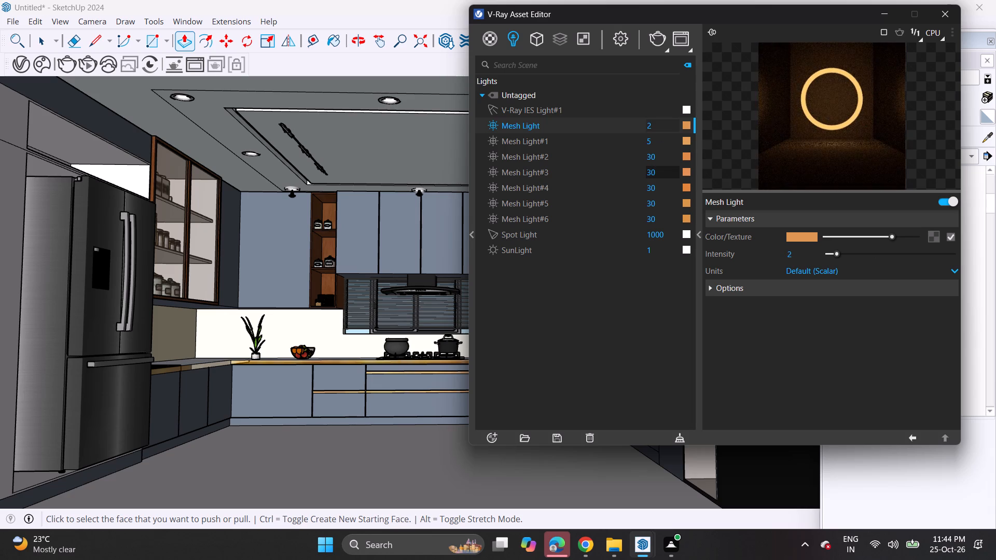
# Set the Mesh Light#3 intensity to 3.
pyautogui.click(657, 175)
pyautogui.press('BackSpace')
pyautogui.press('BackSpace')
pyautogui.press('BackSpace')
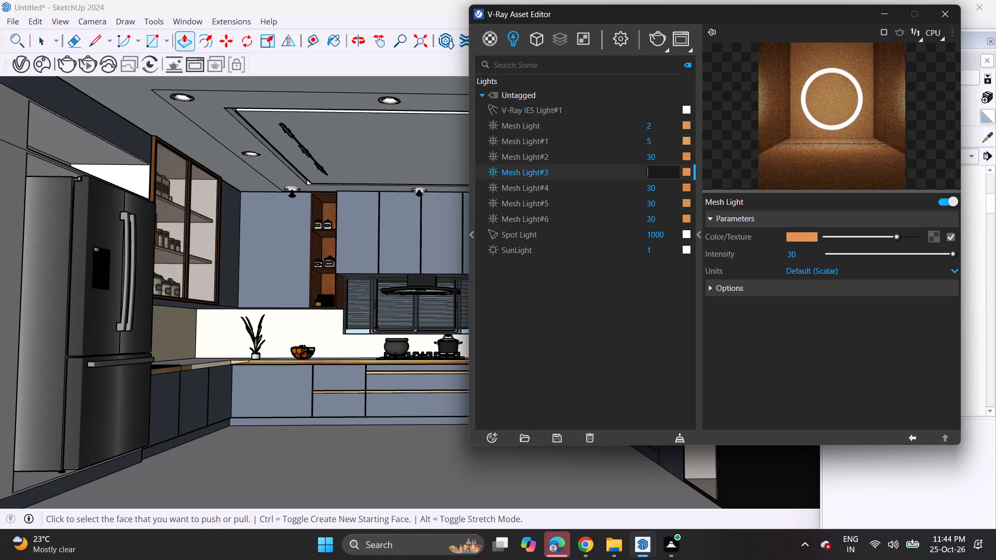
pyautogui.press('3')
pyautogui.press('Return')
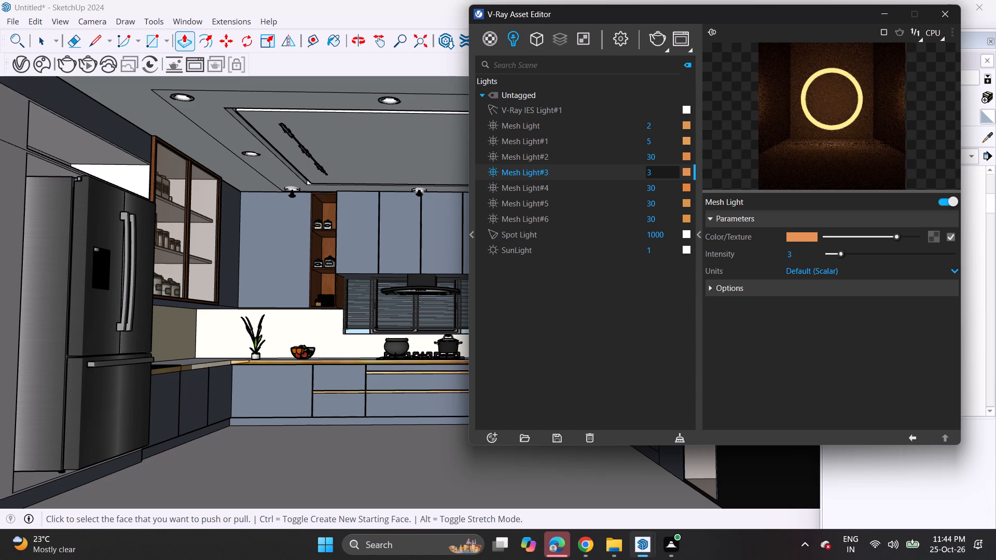
# Set the Mesh Light#3 intensity to 5.
pyautogui.click(657, 175)
pyautogui.press('BackSpace')
pyautogui.press('5')
pyautogui.press('Return')
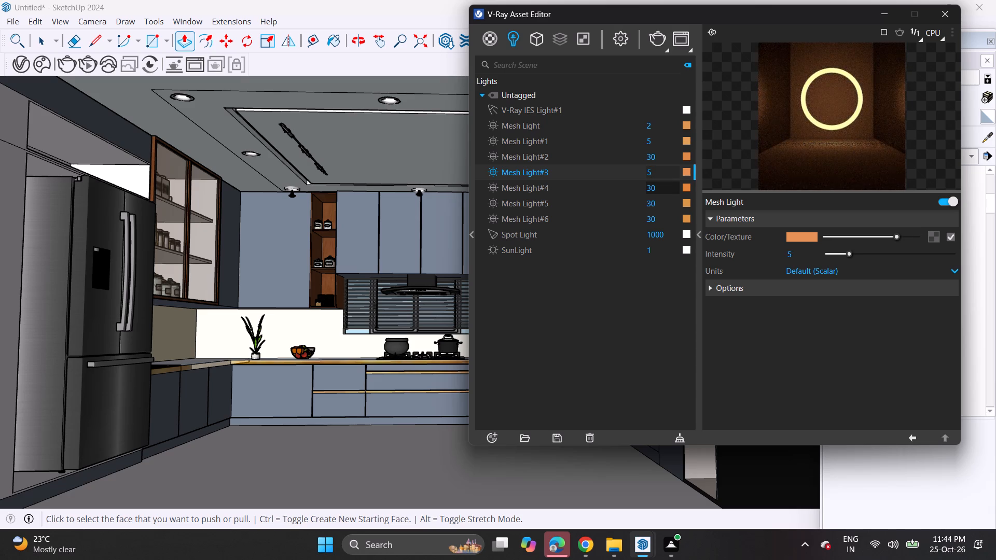
# Set the Mesh Light#4 intensity to 7.
pyautogui.click(654, 193)
pyautogui.press('BackSpace')
pyautogui.press('BackSpace')
pyautogui.press('BackSpace')
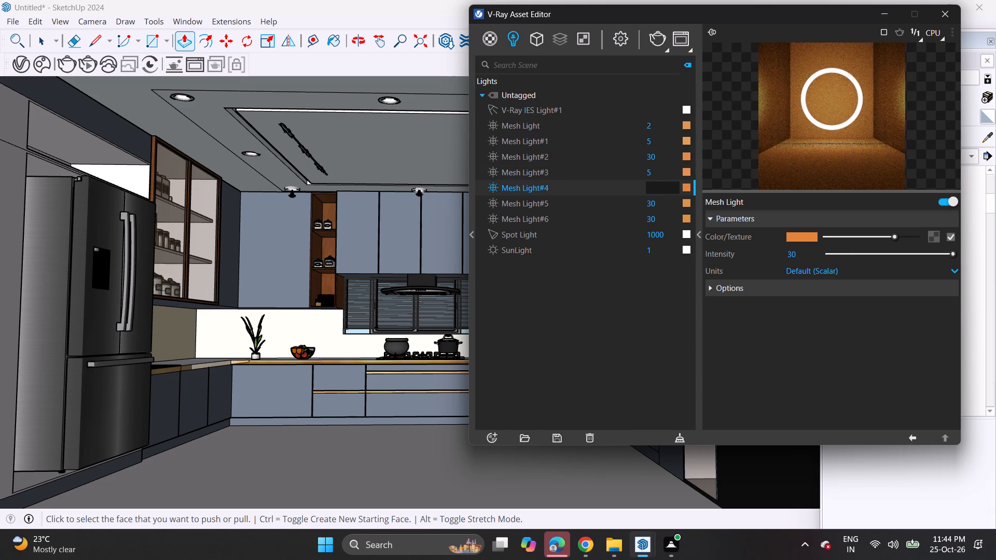
pyautogui.press('7')
pyautogui.press('Return')
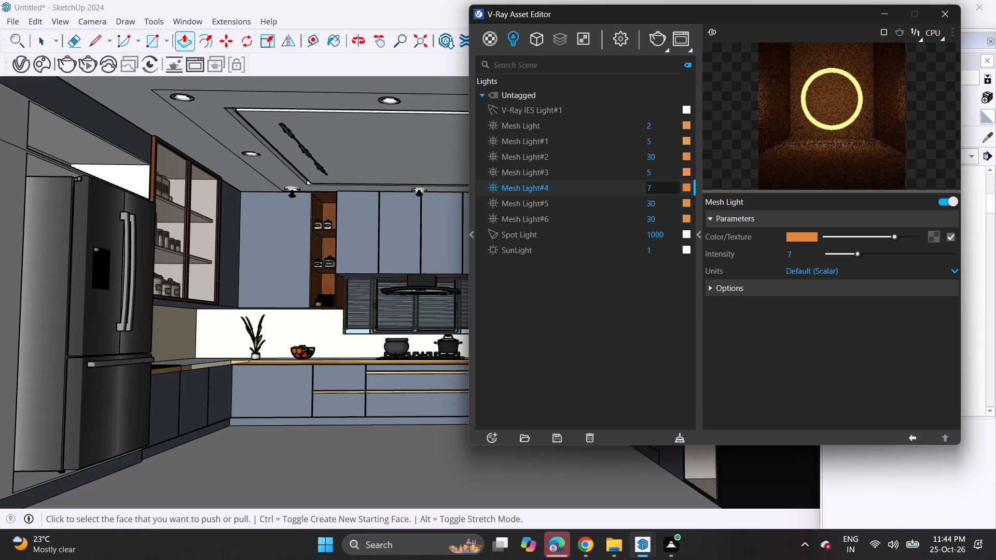
# Set the Mesh Light#5 intensity to 7.
pyautogui.click(662, 205)
pyautogui.press('BackSpace')
pyautogui.press('BackSpace')
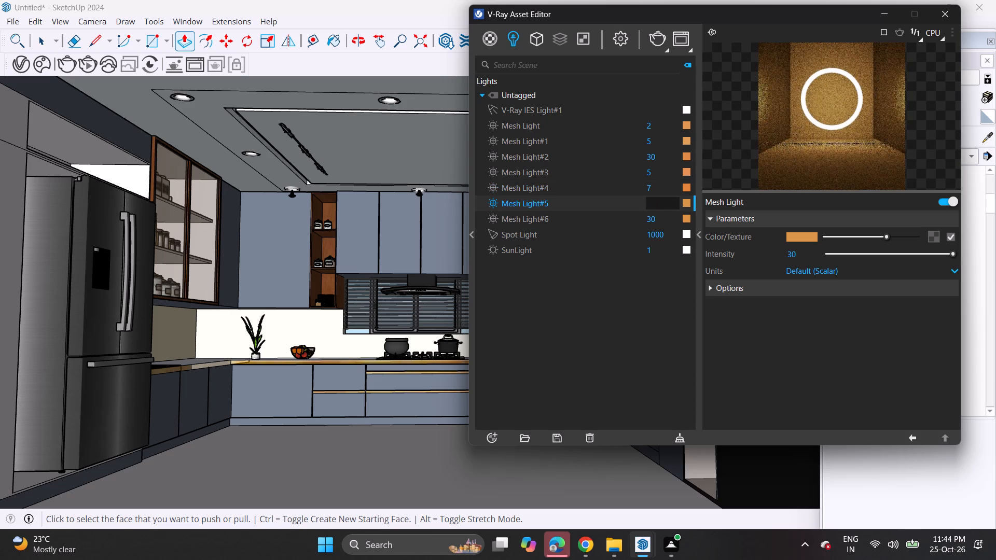
pyautogui.press('BackSpace')
pyautogui.press('7')
pyautogui.press('Return')
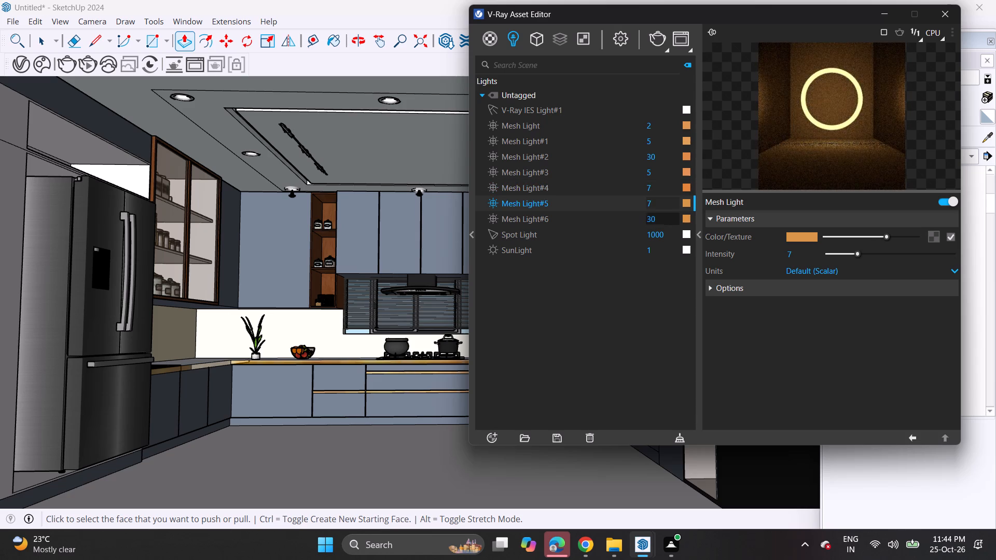
# Set the Mesh Light#6 intensity to 7.
pyautogui.click(669, 222)
pyautogui.press('BackSpace')
pyautogui.press('BackSpace')
pyautogui.press('BackSpace')
pyautogui.press('7')
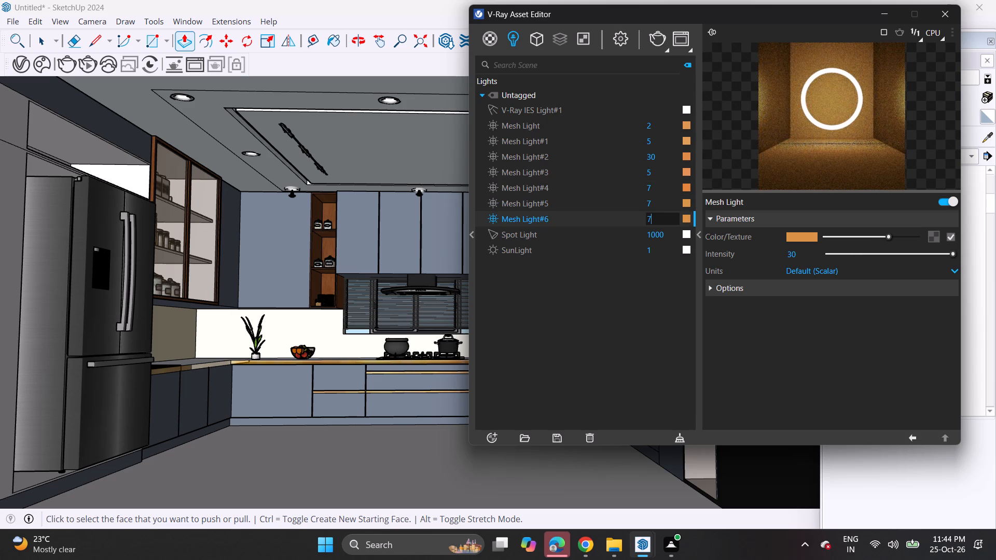
pyautogui.press('Return')
pyautogui.press('Return')
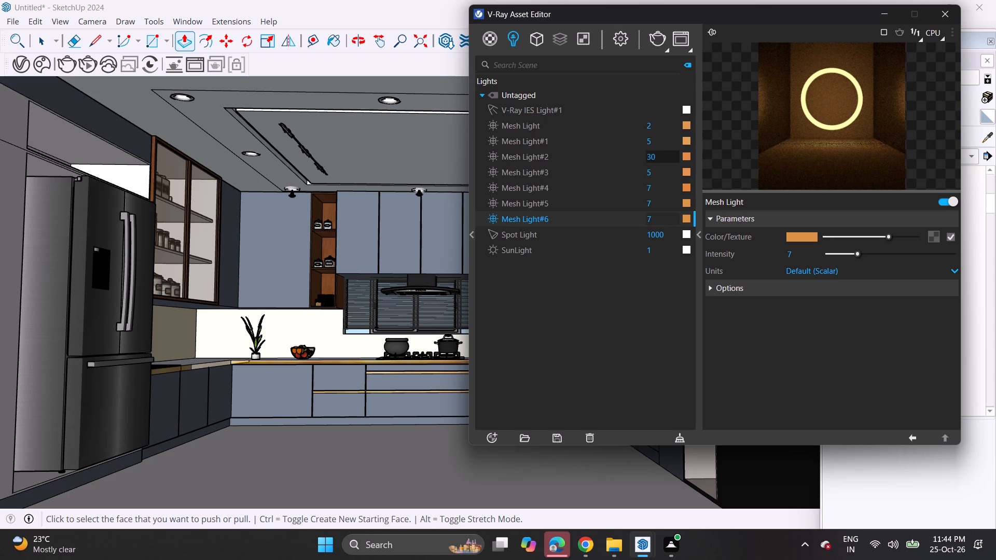
# Set the Mesh Light#2 intensity to 7.
pyautogui.click(655, 156)
pyautogui.press('BackSpace')
pyautogui.press('BackSpace')
pyautogui.press('BackSpace')
pyautogui.press('7')
pyautogui.press('Return')
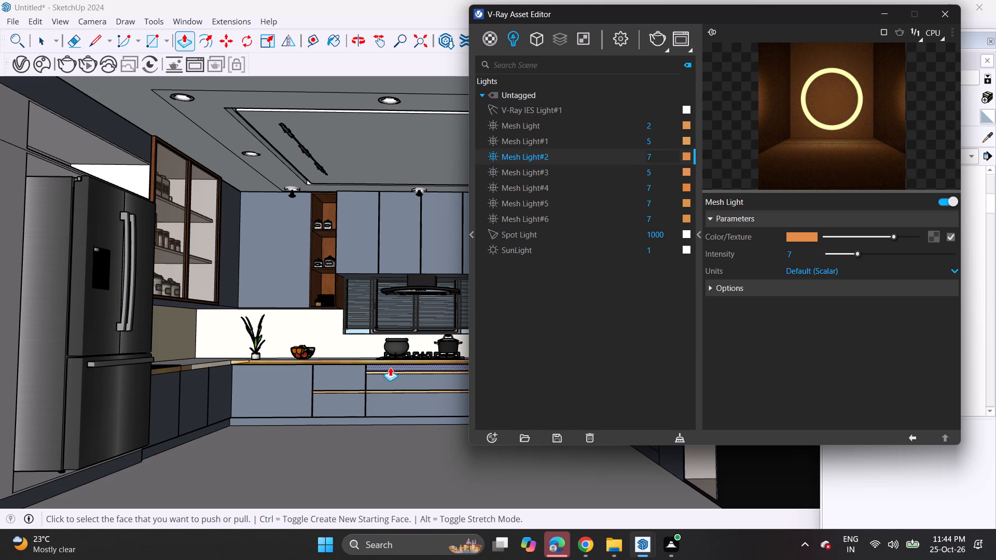
pyautogui.press('space')
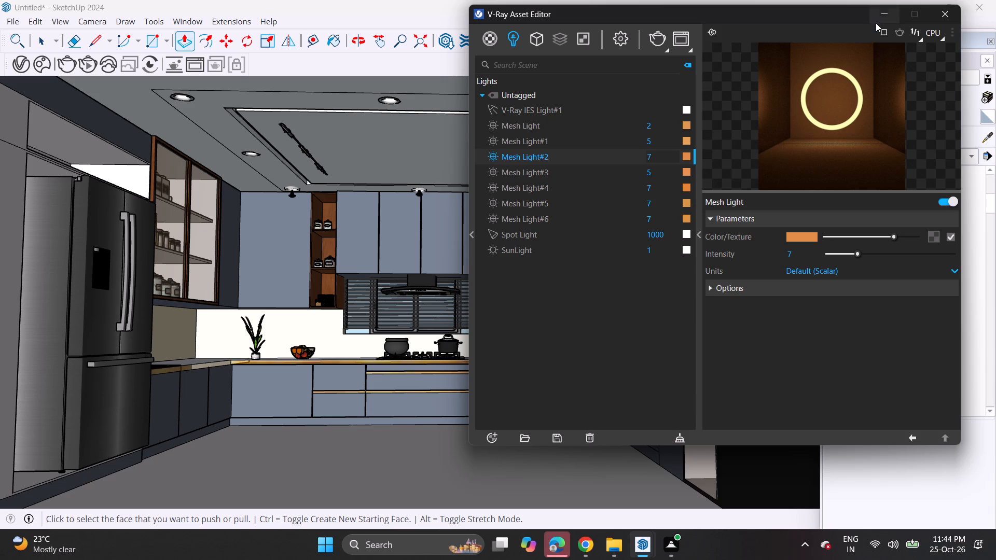
# Draw a vertical line down the black side wall beside the tall open shelving, from the wall's upper edge to the floor.
pyautogui.click(879, 18)
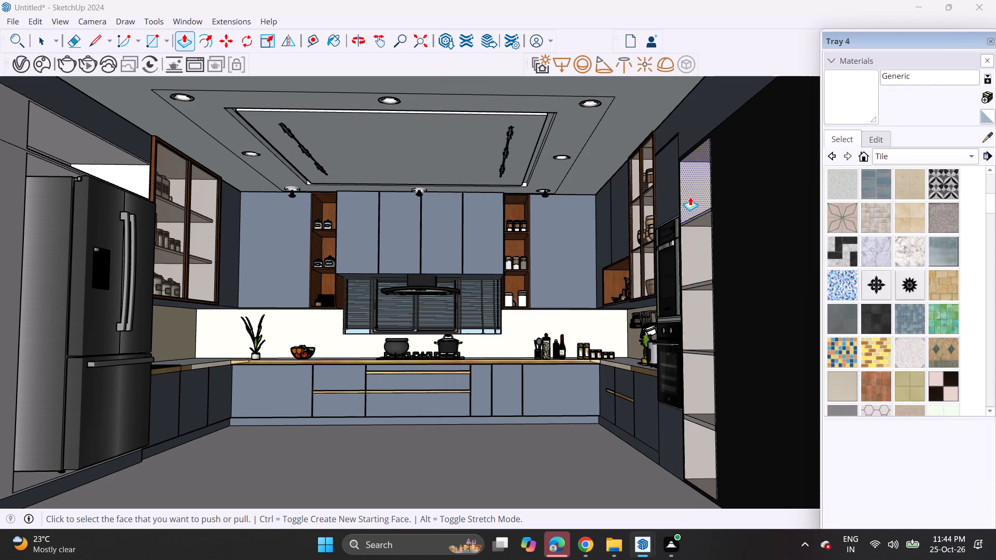
pyautogui.keyDown('shift'); pyautogui.moveTo(673, 222); pyautogui.dragTo(684, 221, button='middle'); pyautogui.keyUp('shift')
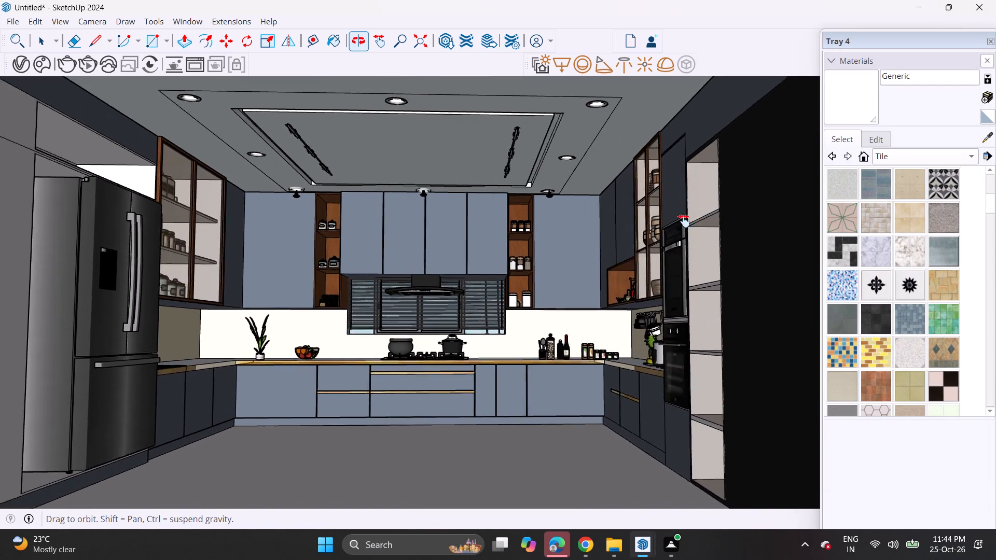
pyautogui.keyDown('shift'); pyautogui.moveTo(684, 221); pyautogui.dragTo(702, 180, button='middle'); pyautogui.keyUp('shift')
pyautogui.scroll(1, 672, 179)
pyautogui.scroll(-7, 669, 184)
pyautogui.scroll(1, 672, 194)
pyautogui.moveTo(672, 194); pyautogui.dragTo(493, 260, button='middle')
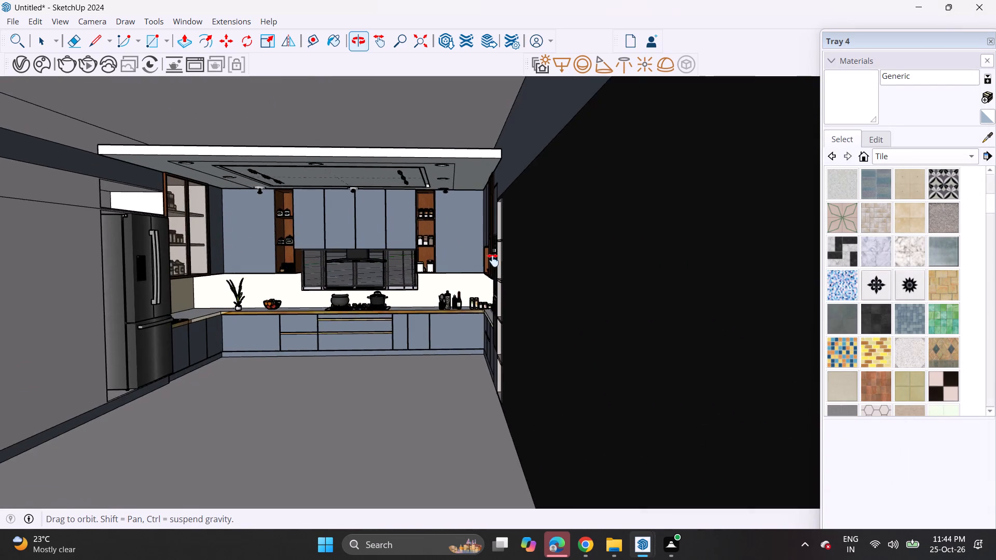
pyautogui.moveTo(493, 260); pyautogui.dragTo(577, 260, button='middle')
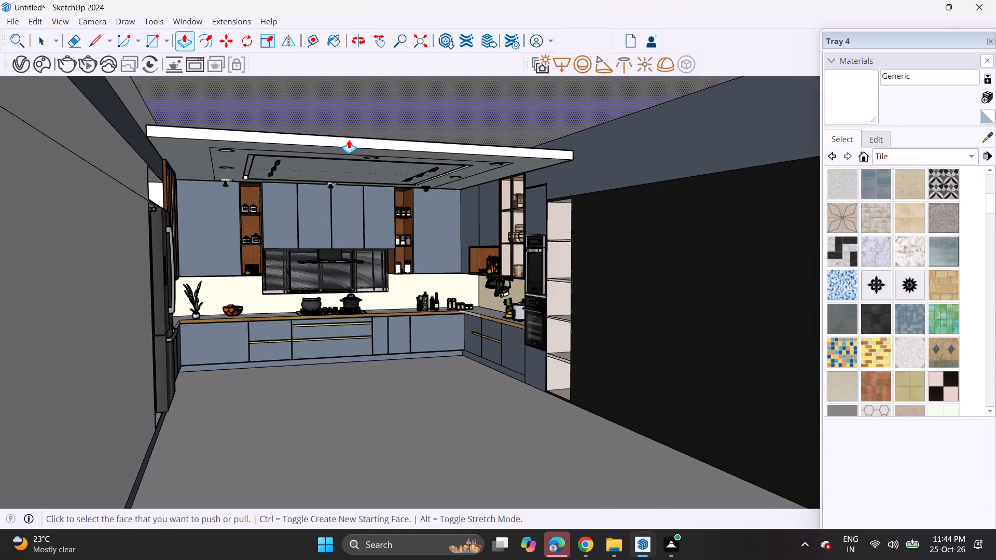
pyautogui.click(88, 47)
pyautogui.scroll(3, 517, 209)
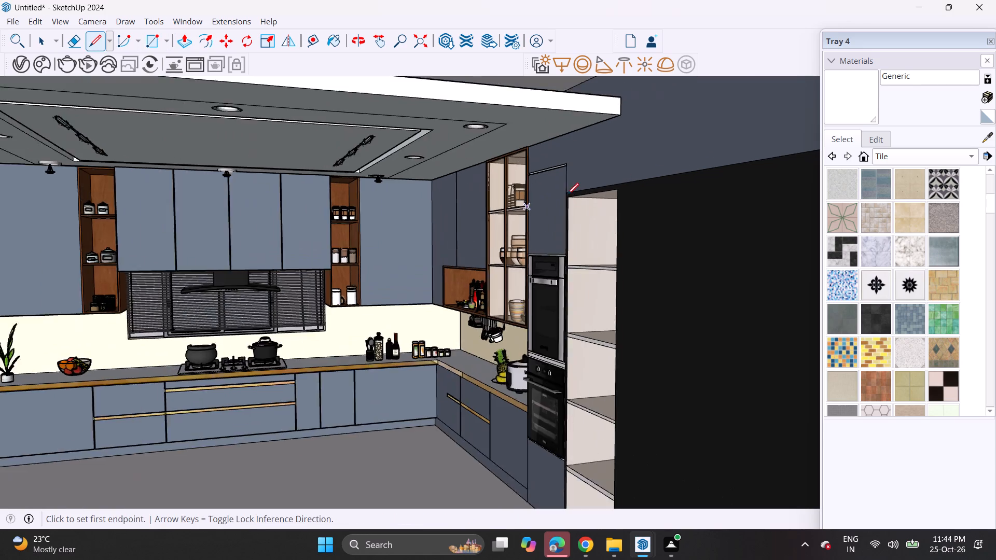
pyautogui.scroll(6, 567, 194)
pyautogui.click(626, 180)
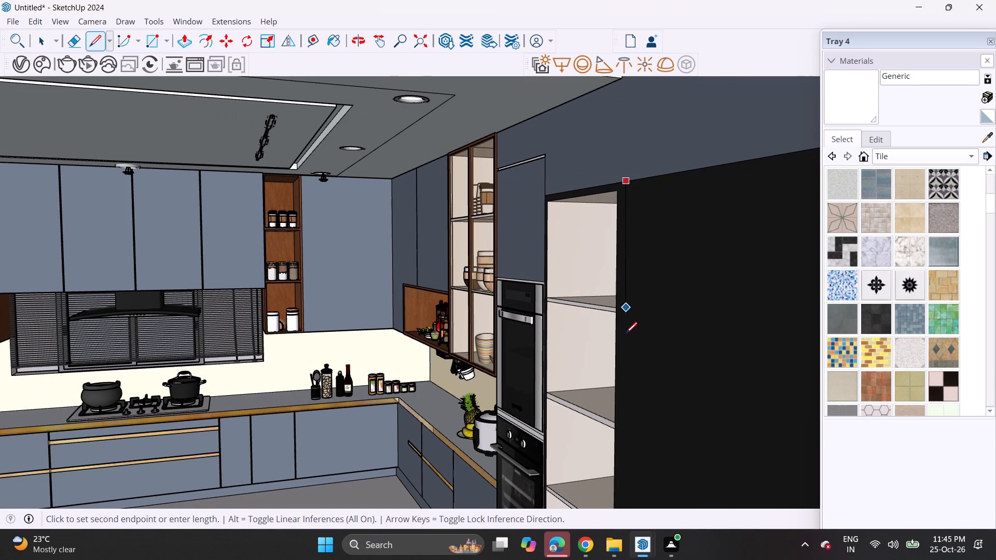
pyautogui.scroll(-5, 627, 355)
pyautogui.keyDown('shift'); pyautogui.moveTo(628, 359); pyautogui.dragTo(587, 120, button='middle'); pyautogui.keyUp('shift')
pyautogui.scroll(1, 591, 126)
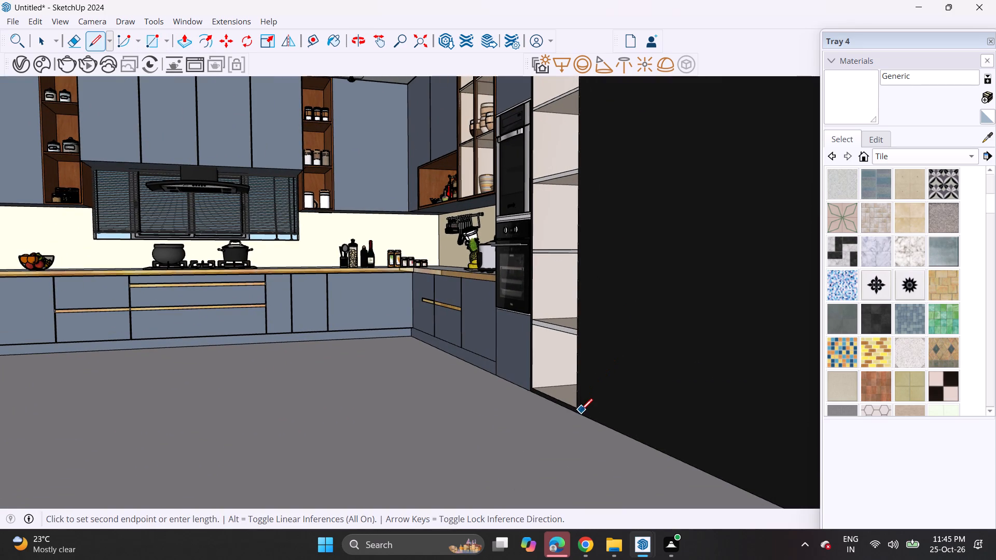
pyautogui.click(581, 418)
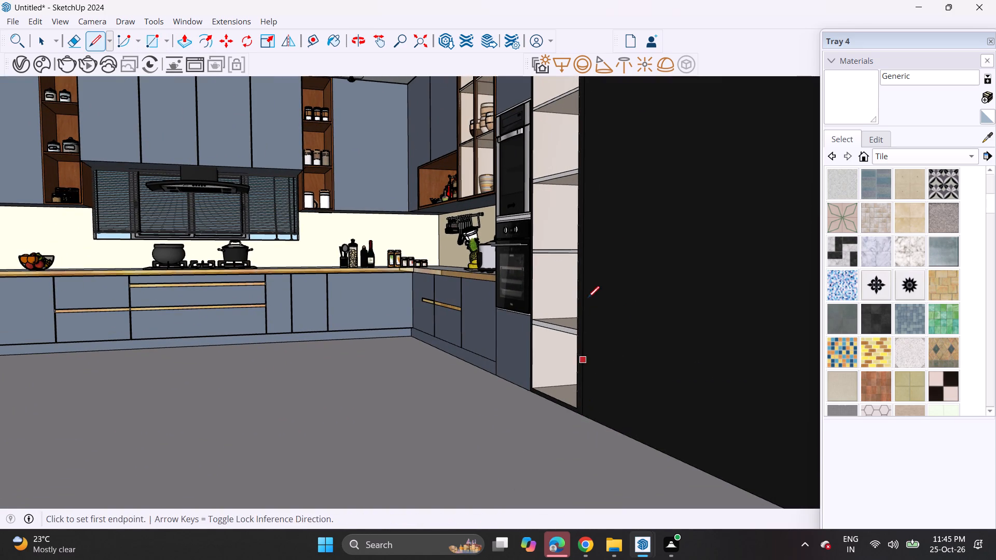
# Sample the 0099_LightSteelBlue material from the upper wall band and paint it onto the black wall face below.
pyautogui.keyDown('shift'); pyautogui.moveTo(587, 289); pyautogui.dragTo(517, 438, button='middle'); pyautogui.keyUp('shift')
pyautogui.scroll(-4, 504, 379)
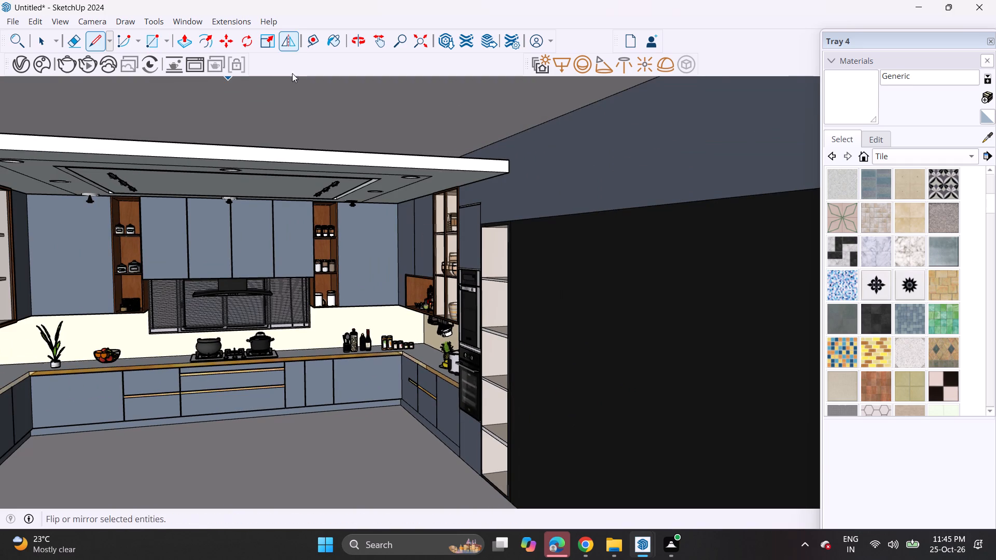
pyautogui.click(986, 141)
pyautogui.click(702, 148)
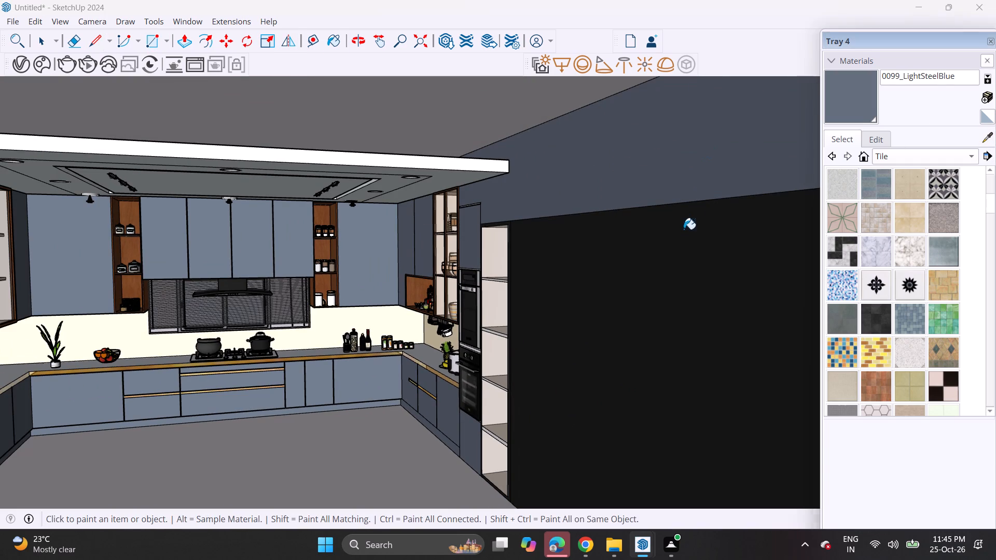
pyautogui.click(684, 229)
# Erase the edge dividing the upper band from the newly painted wall beside the tall open shelving.
pyautogui.keyDown('shift'); pyautogui.moveTo(427, 290); pyautogui.dragTo(533, 244, button='middle'); pyautogui.keyUp('shift')
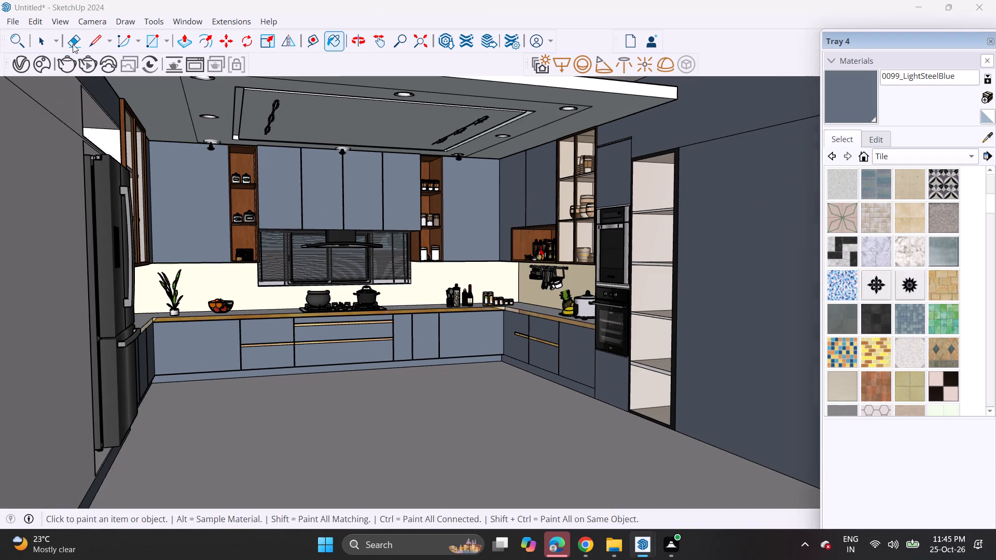
pyautogui.click(73, 44)
pyautogui.moveTo(701, 143); pyautogui.dragTo(706, 162)
# Examine the kitchen from the front to frame a straight-on view of the hob wall, fridge, tall oven unit and ceiling.
pyautogui.moveTo(581, 286); pyautogui.dragTo(507, 311, button='middle')
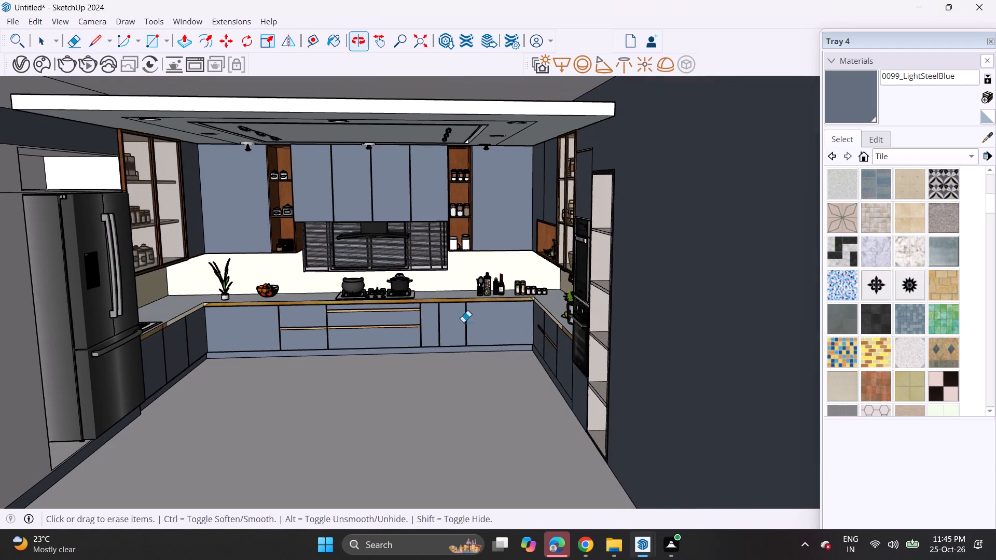
pyautogui.keyDown('shift'); pyautogui.moveTo(447, 327); pyautogui.dragTo(493, 291, button='middle'); pyautogui.keyUp('shift')
pyautogui.scroll(2, 493, 291)
pyautogui.keyDown('shift'); pyautogui.moveTo(479, 286); pyautogui.dragTo(491, 334, button='middle'); pyautogui.keyUp('shift')
pyautogui.moveTo(486, 328); pyautogui.dragTo(480, 297, button='middle')
pyautogui.scroll(1, 480, 298)
pyautogui.scroll(-1, 475, 278)
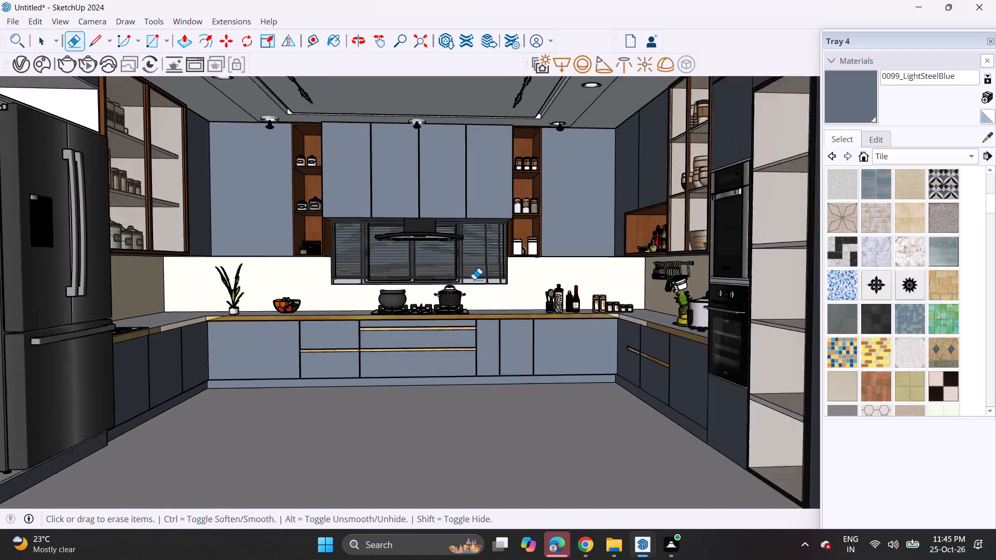
pyautogui.scroll(-2, 474, 279)
pyautogui.keyDown('shift'); pyautogui.moveTo(480, 290); pyautogui.dragTo(491, 312, button='middle'); pyautogui.keyUp('shift')
pyautogui.moveTo(488, 307); pyautogui.dragTo(482, 295, button='middle')
pyautogui.scroll(1, 483, 300)
pyautogui.moveTo(489, 296); pyautogui.dragTo(473, 299, button='middle')
pyautogui.keyDown('shift'); pyautogui.moveTo(475, 299); pyautogui.dragTo(515, 295, button='middle'); pyautogui.keyUp('shift')
pyautogui.moveTo(515, 295); pyautogui.dragTo(499, 293, button='middle')
pyautogui.keyDown('shift'); pyautogui.moveTo(495, 288); pyautogui.dragTo(455, 314, button='middle'); pyautogui.keyUp('shift')
pyautogui.moveTo(465, 309); pyautogui.dragTo(491, 298, button='middle')
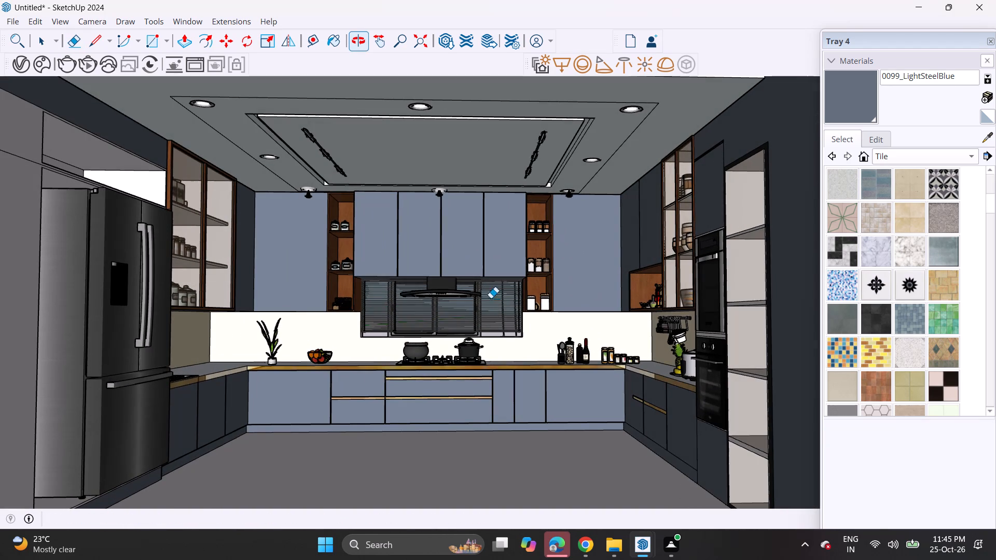
pyautogui.keyDown('shift'); pyautogui.moveTo(496, 300); pyautogui.dragTo(510, 292, button='middle'); pyautogui.keyUp('shift')
pyautogui.scroll(1, 509, 292)
pyautogui.keyDown('shift'); pyautogui.moveTo(495, 293); pyautogui.dragTo(493, 292, button='middle'); pyautogui.keyUp('shift')
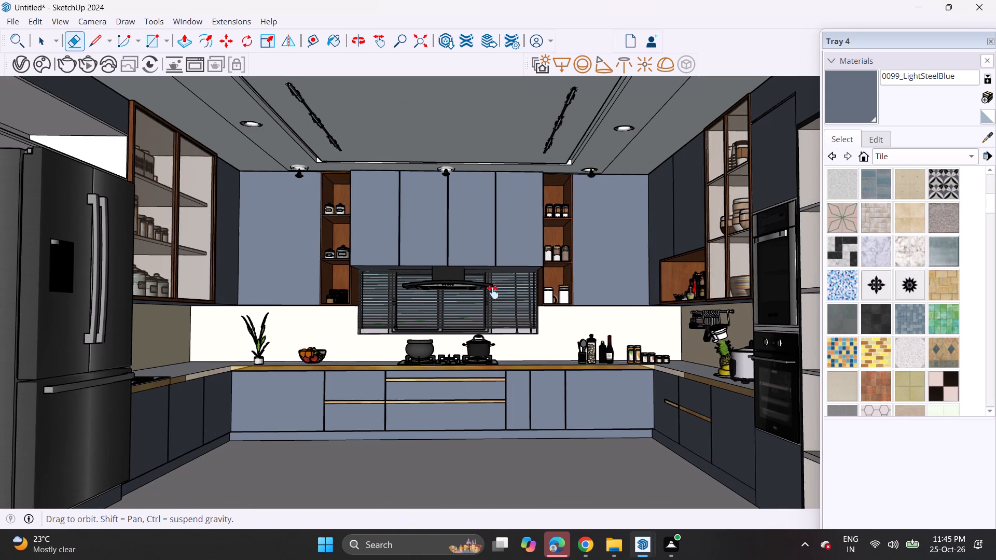
pyautogui.keyDown('shift'); pyautogui.moveTo(493, 292); pyautogui.dragTo(481, 287, button='middle'); pyautogui.keyUp('shift')
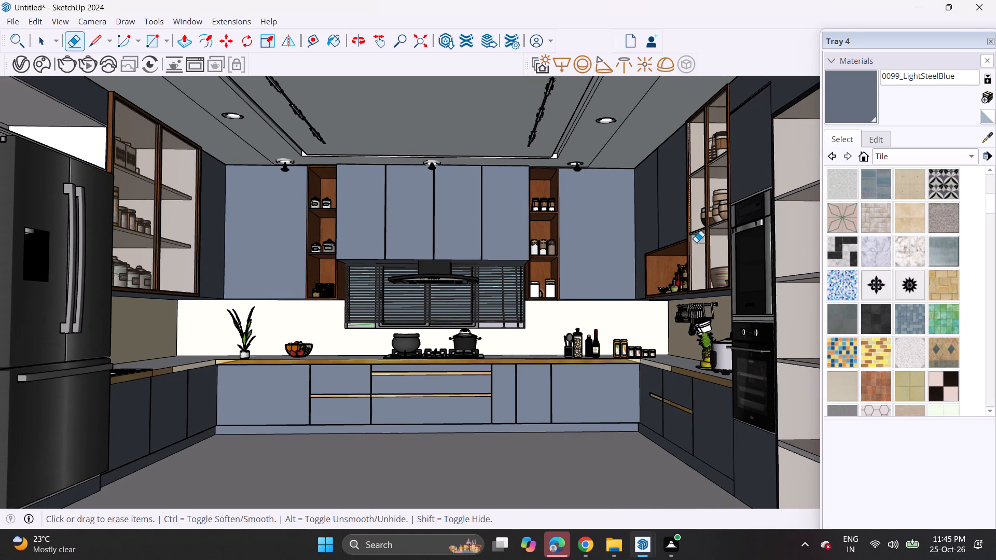
# Sample the Color D01 material from the side backsplash beside the fridge and paint it onto the wall faces above the fridge.
pyautogui.click(987, 138)
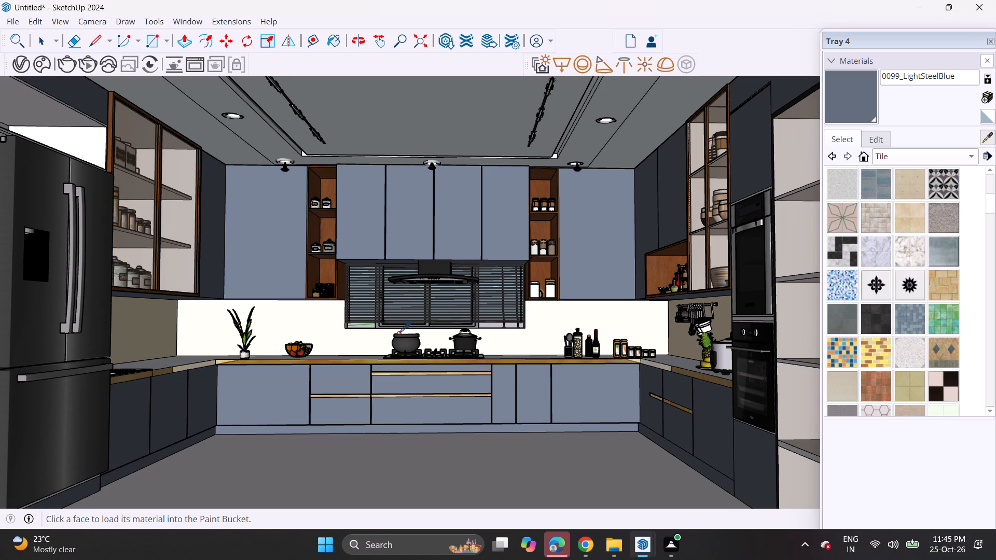
pyautogui.click(160, 334)
pyautogui.click(92, 154)
pyautogui.click(51, 110)
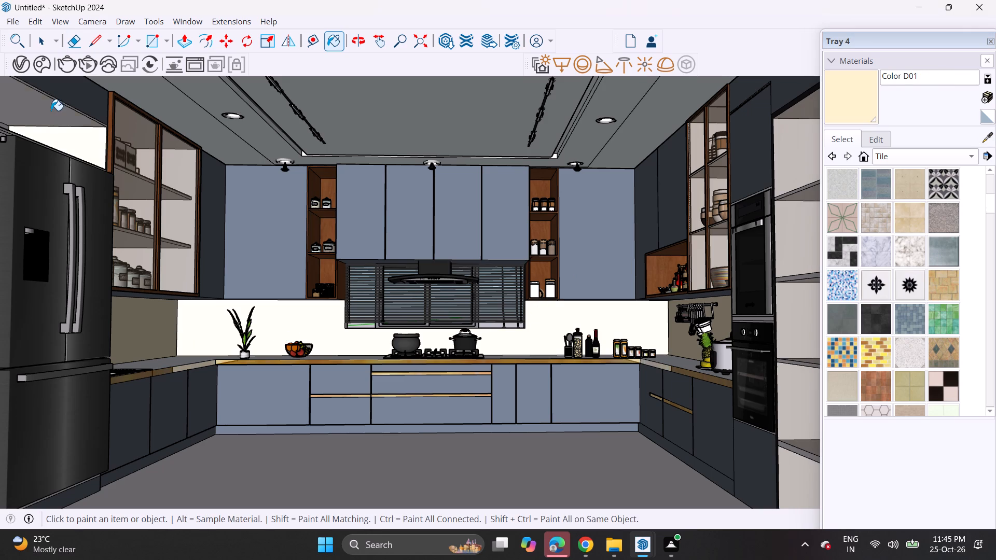
pyautogui.click(4, 127)
# Save the model as "kitchen design" in the C:\VAMSHI INTERIOR folder.
pyautogui.click(13, 18)
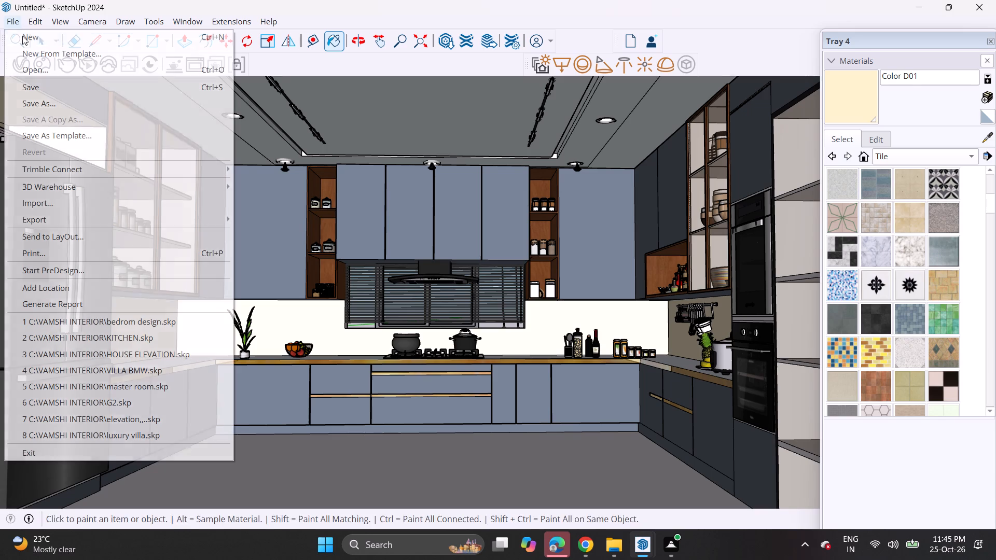
pyautogui.click(33, 109)
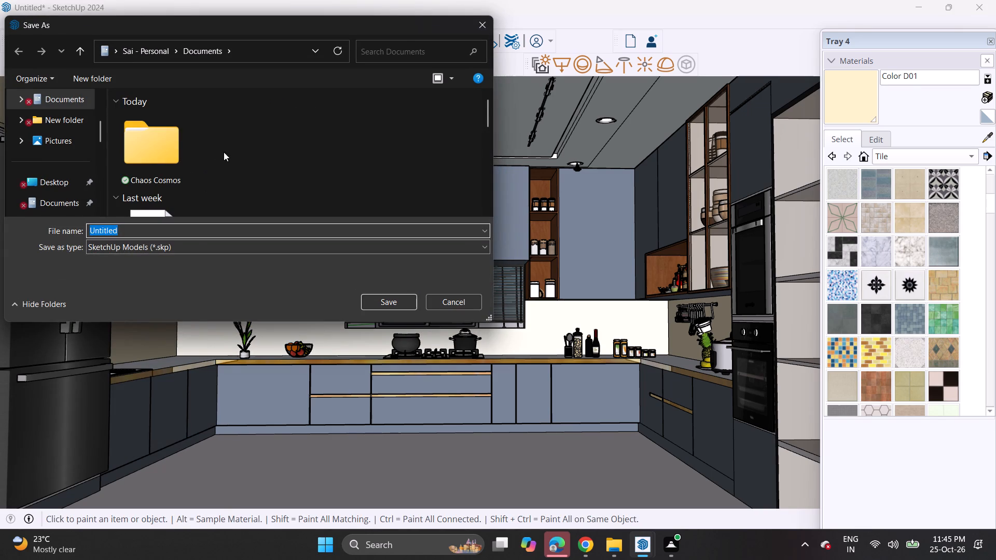
pyautogui.click(313, 50)
pyautogui.click(270, 104)
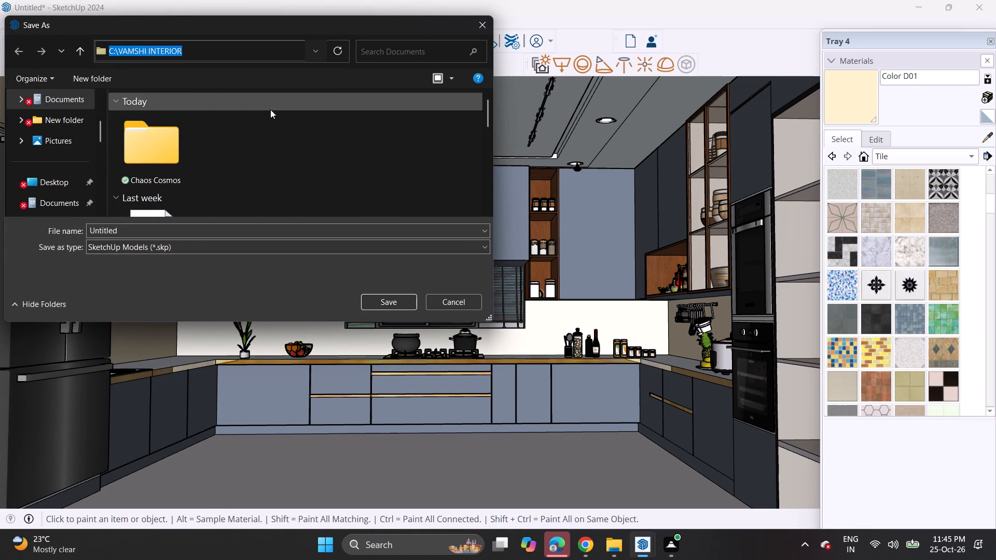
pyautogui.click(228, 231)
pyautogui.press('BackSpace')
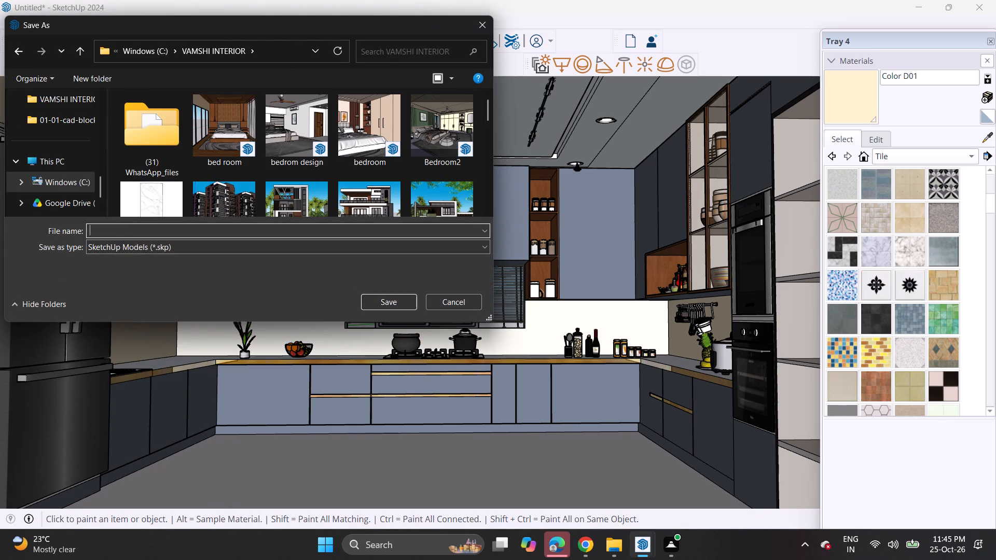
pyautogui.write('kitchen desih')
pyautogui.press('BackSpace')
pyautogui.write('gn')
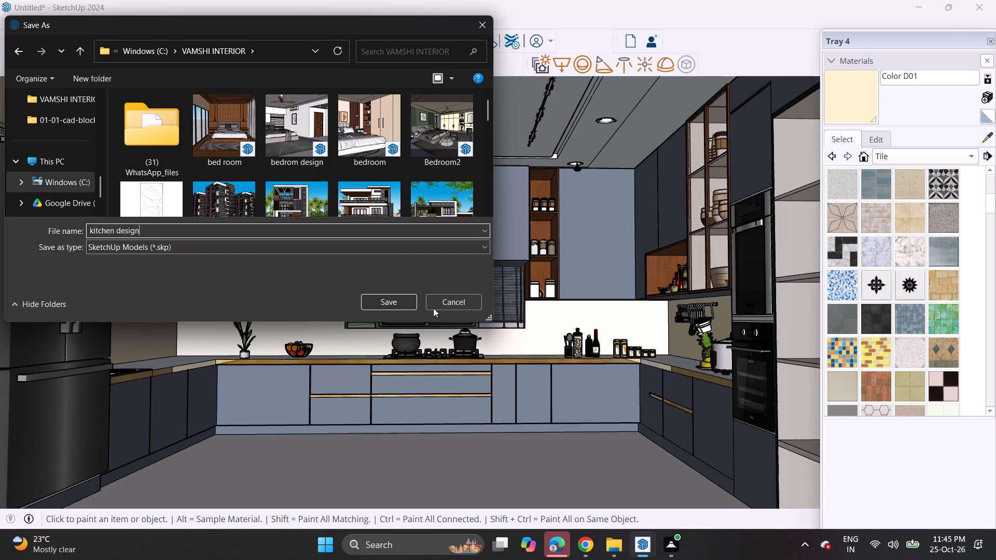
pyautogui.click(397, 307)
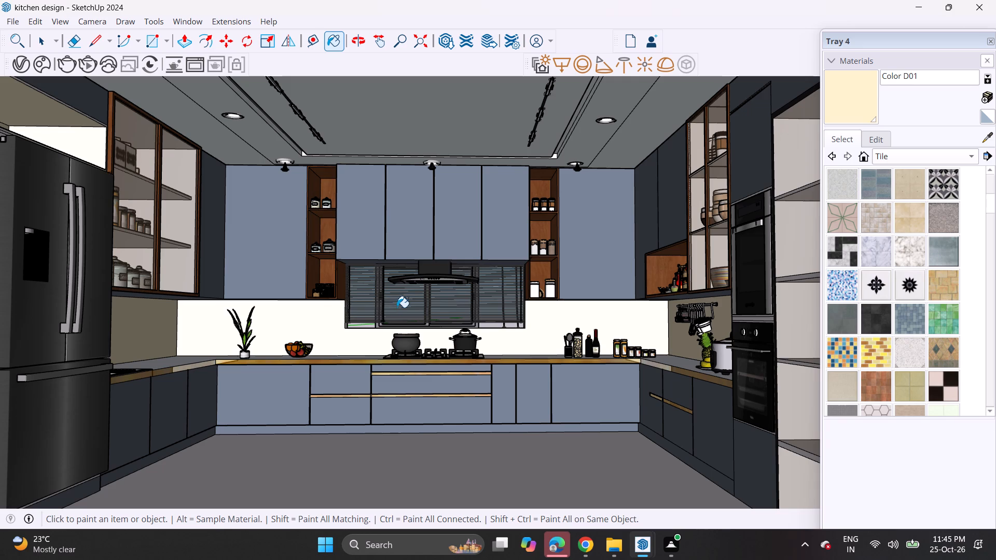
# Export the current kitchen view as a 2D PNG graphic named "kitchen design" in the VAMSHI INTERIOR folder.
pyautogui.click(10, 21)
pyautogui.click(57, 219)
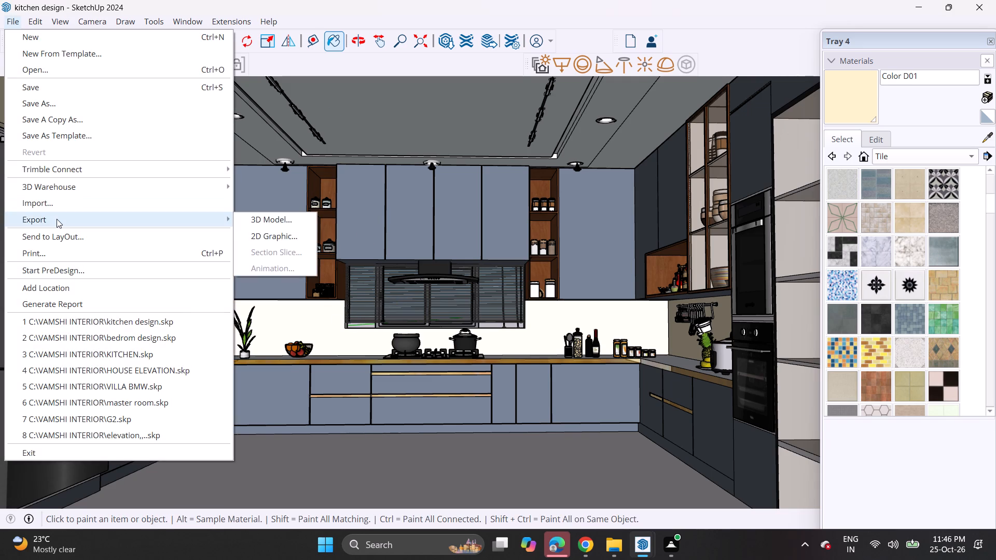
pyautogui.click(253, 242)
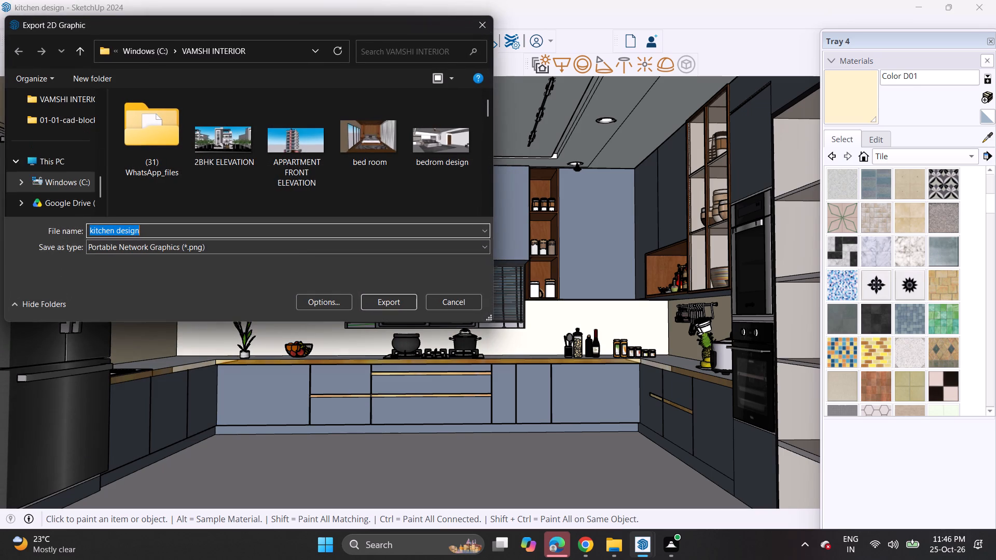
pyautogui.click(397, 299)
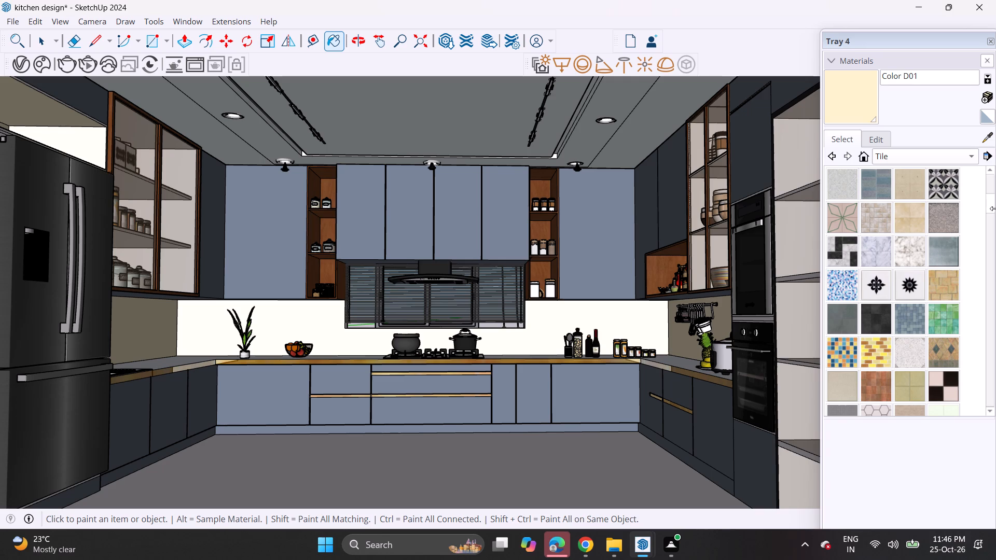
# Sample the Mirror 02 material from the tall open shelving and darken its colour slightly.
pyautogui.click(986, 141)
pyautogui.click(802, 160)
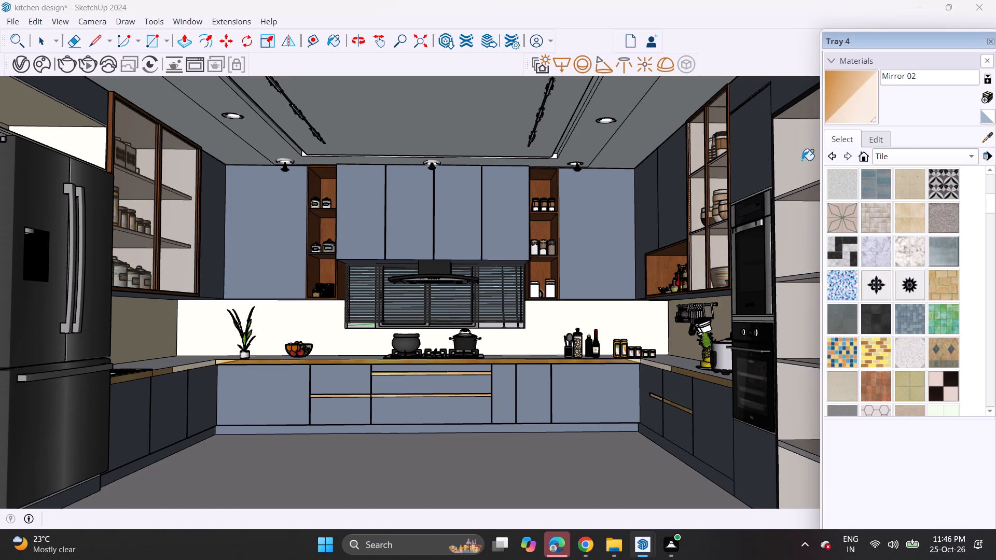
pyautogui.click(881, 137)
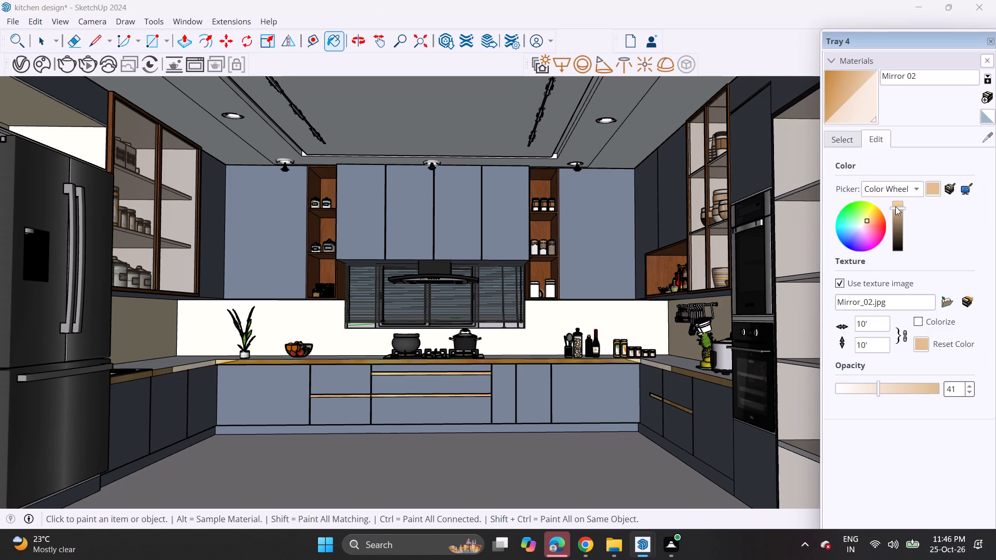
pyautogui.click(897, 214)
pyautogui.click(897, 219)
pyautogui.click(897, 225)
pyautogui.click(897, 230)
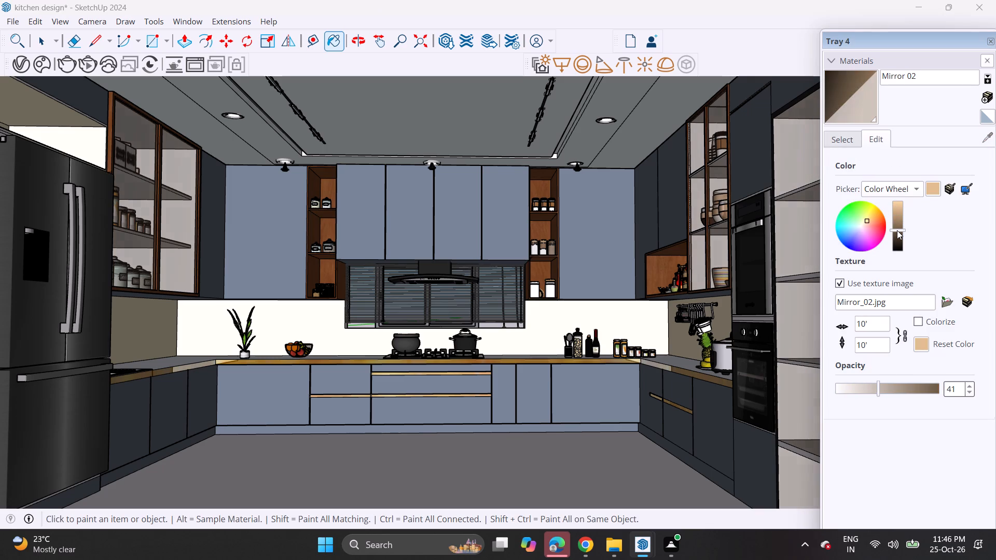
pyautogui.moveTo(897, 230); pyautogui.dragTo(905, 220)
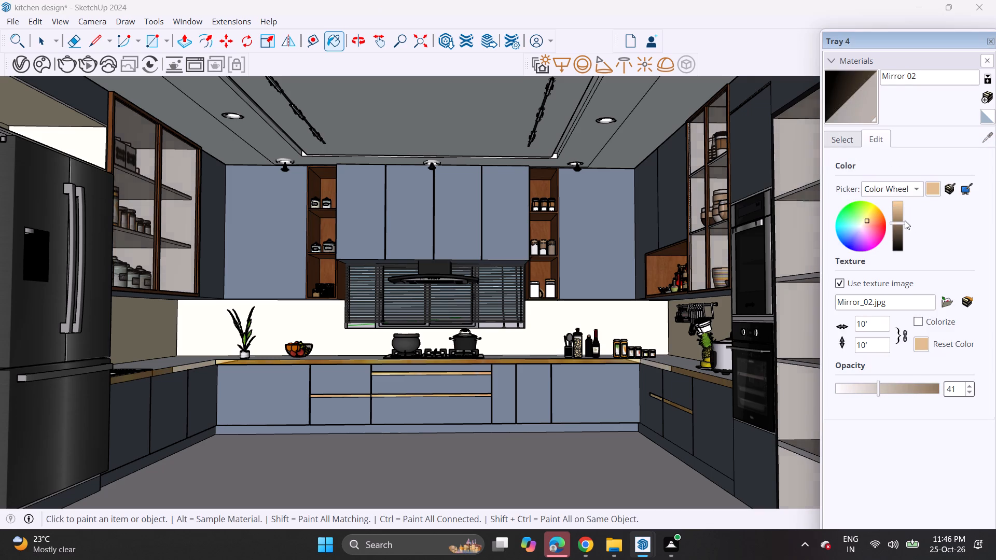
pyautogui.moveTo(905, 220); pyautogui.dragTo(902, 213)
pyautogui.click(902, 213)
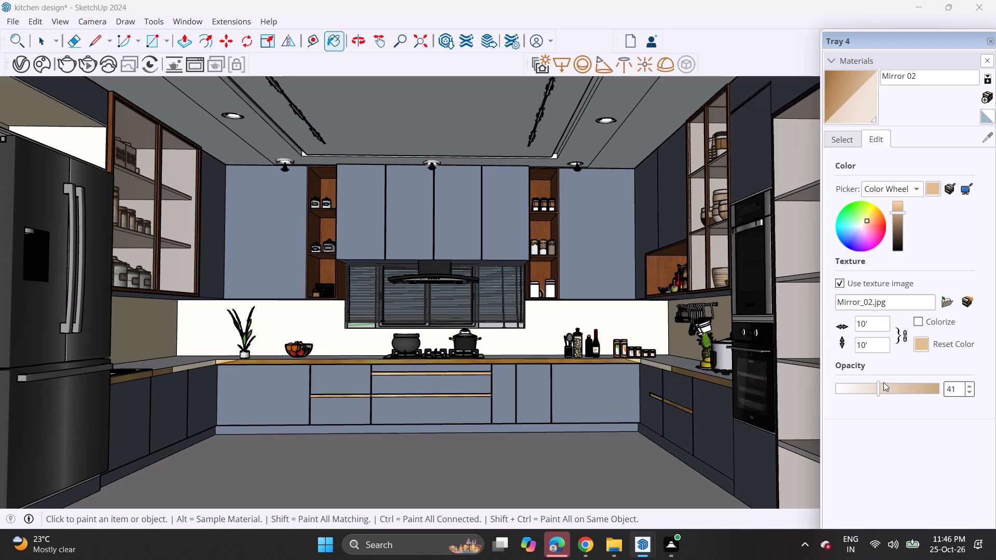
# Set the Mirror 02 material's opacity to 66.
pyautogui.doubleClick(883, 382)
pyautogui.click(889, 386)
pyautogui.click(900, 386)
pyautogui.click(903, 386)
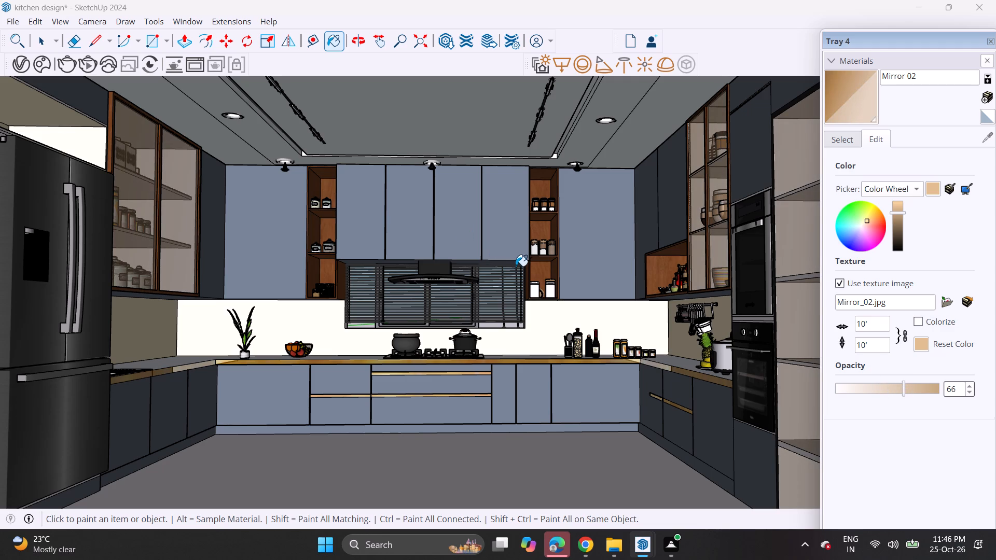
pyautogui.press('space')
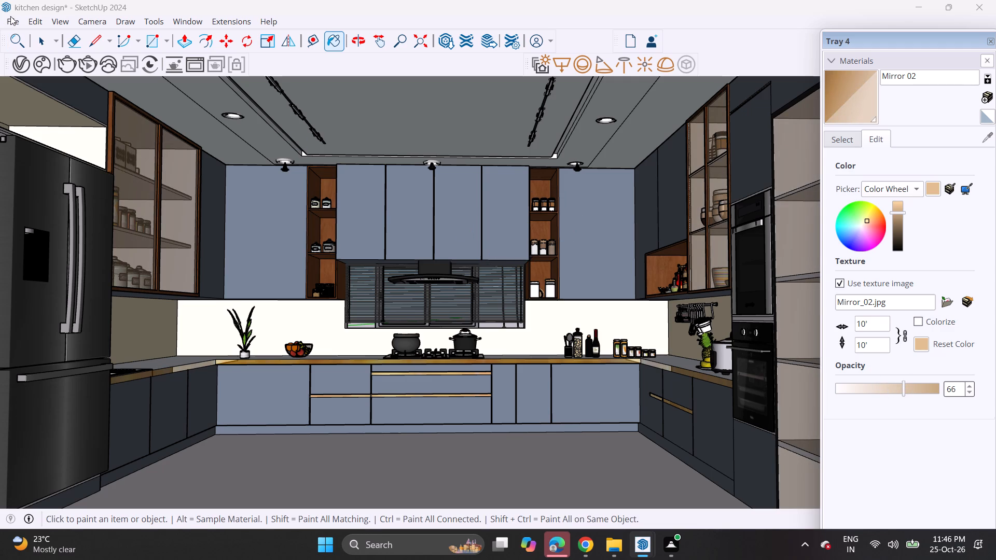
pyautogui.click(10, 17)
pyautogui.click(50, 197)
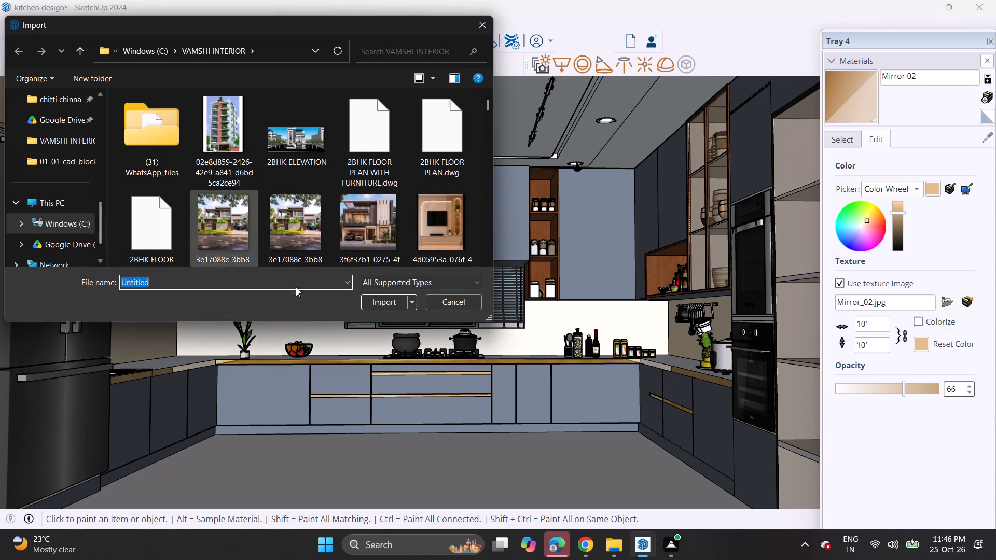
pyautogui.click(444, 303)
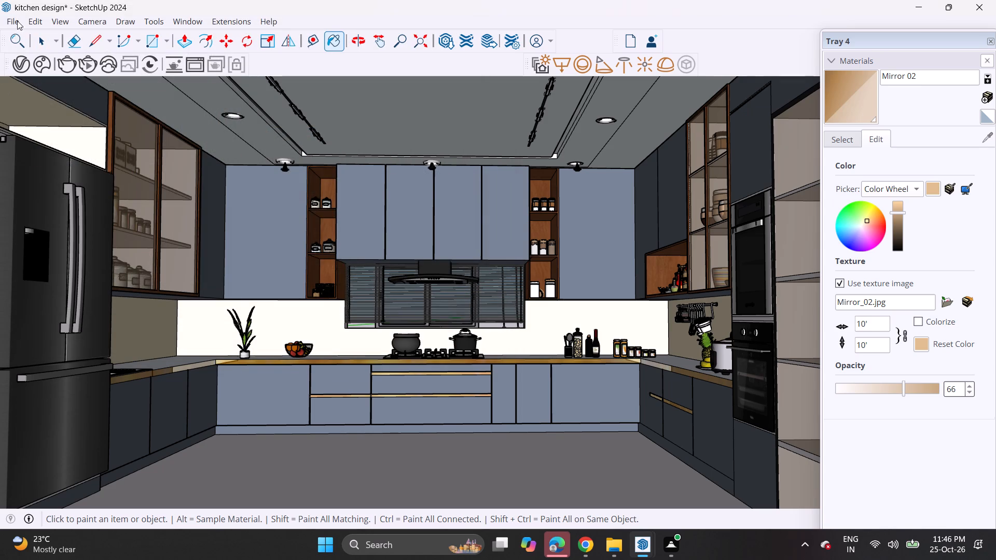
# Save the model again as "kitchen design" in the VAMSHI INTERIOR folder, replacing the existing SketchUp file.
pyautogui.click(17, 21)
pyautogui.click(53, 109)
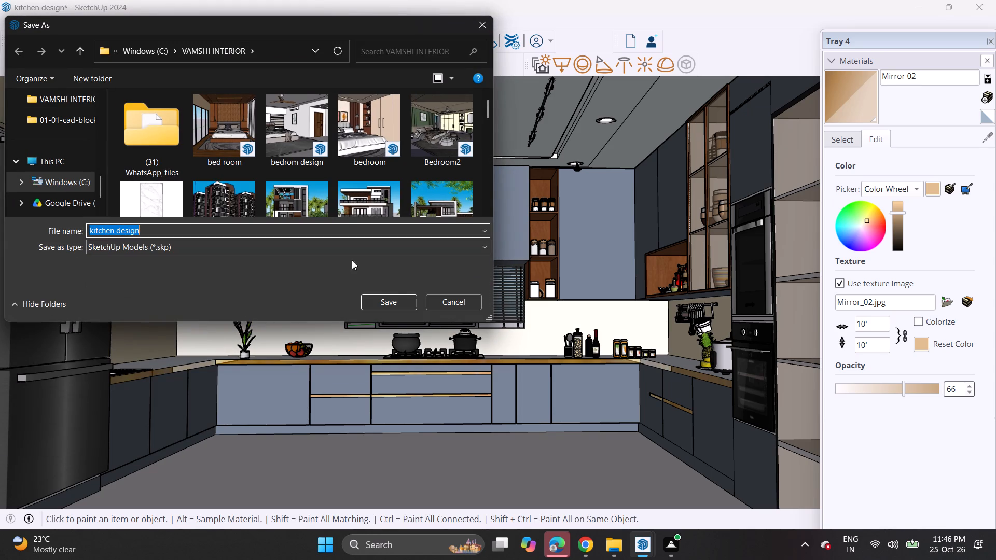
pyautogui.click(394, 302)
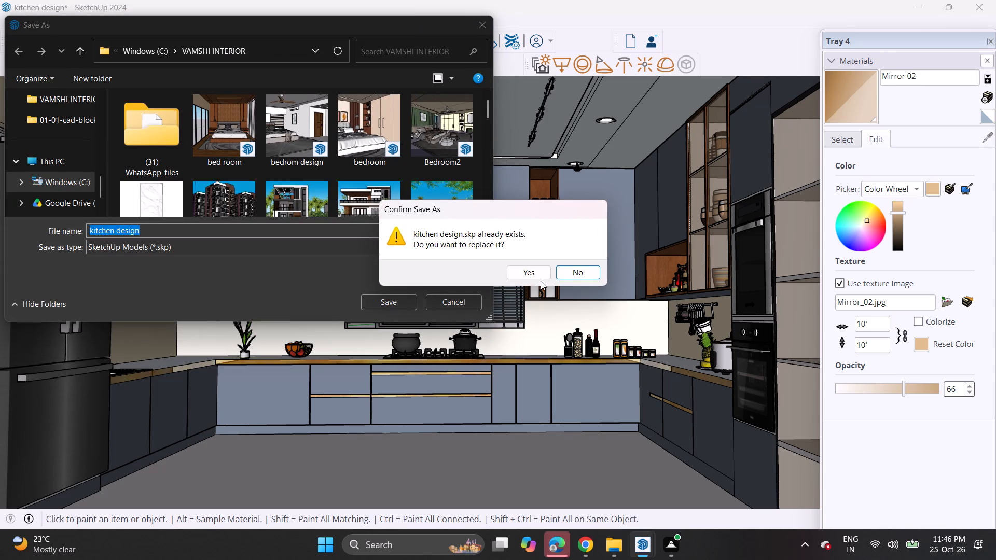
pyautogui.click(535, 273)
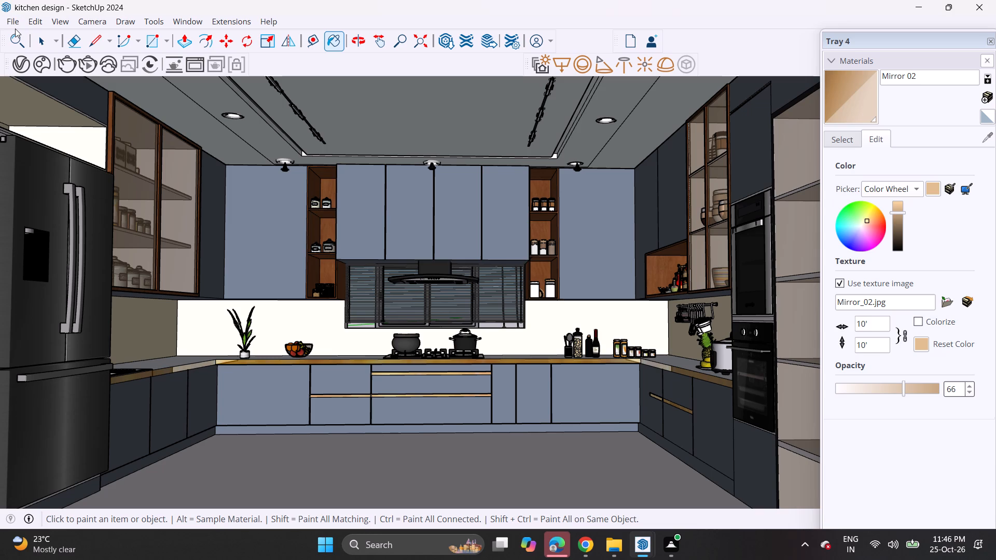
# Export the current kitchen view as a 2D PNG graphic named "kitchen design" in the VAMSHI INTERIOR folder, replacing the existing image.
pyautogui.click(9, 20)
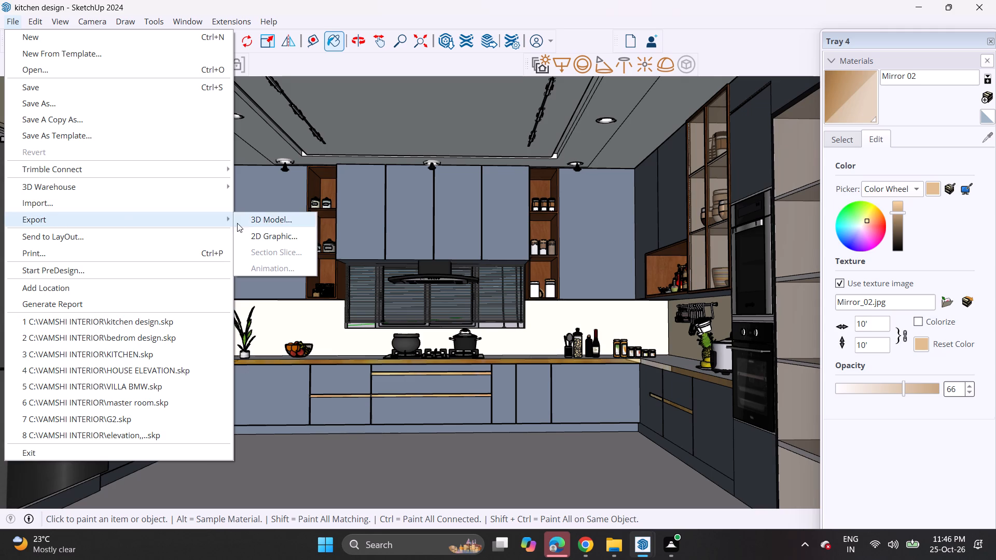
pyautogui.click(265, 232)
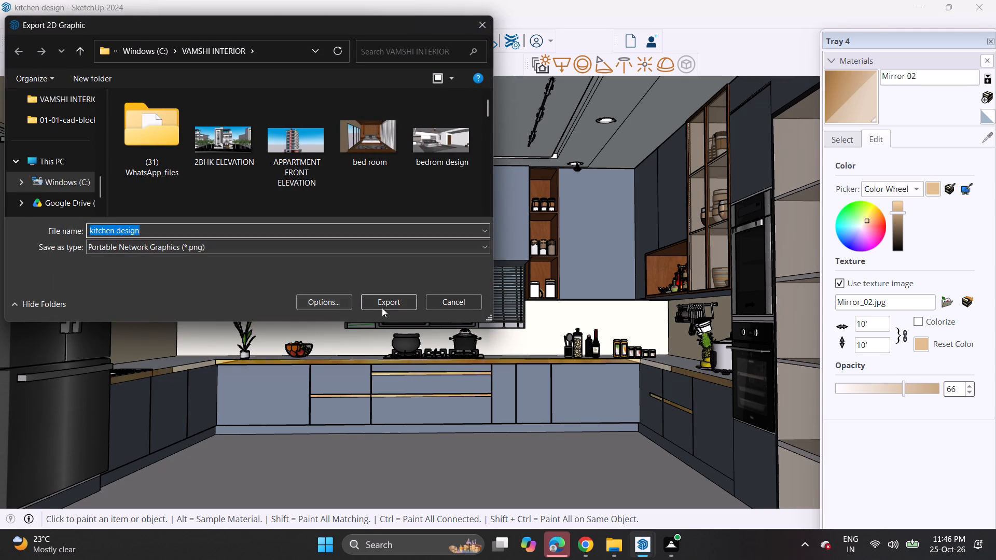
pyautogui.click(386, 299)
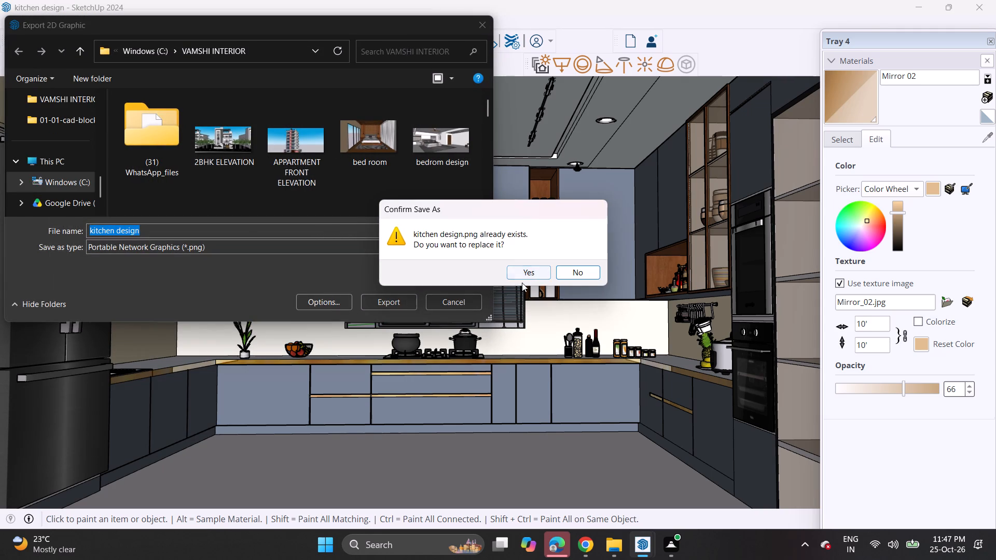
pyautogui.click(536, 270)
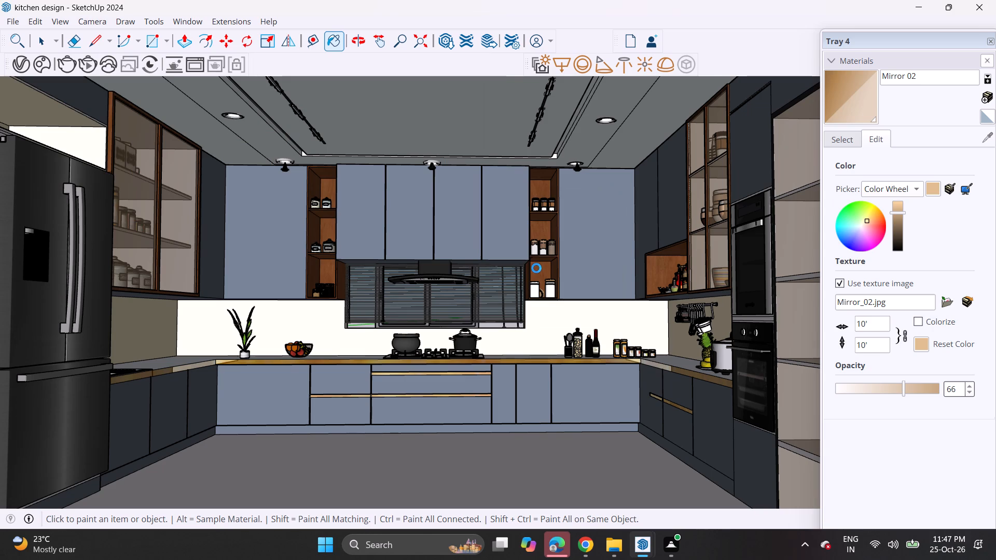